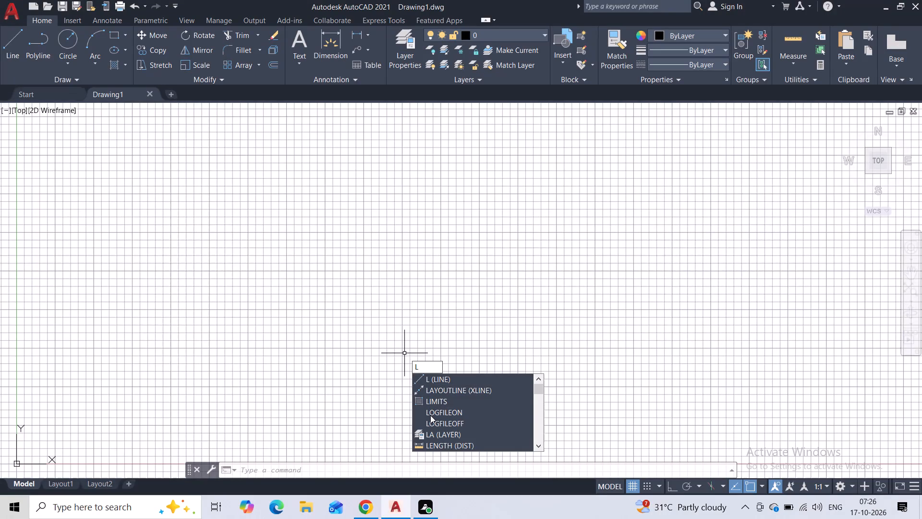
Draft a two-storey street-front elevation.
Set the model space limits from 0,0 to 297,210 and zoom to the whole drawing area.
left_click(430, 415)
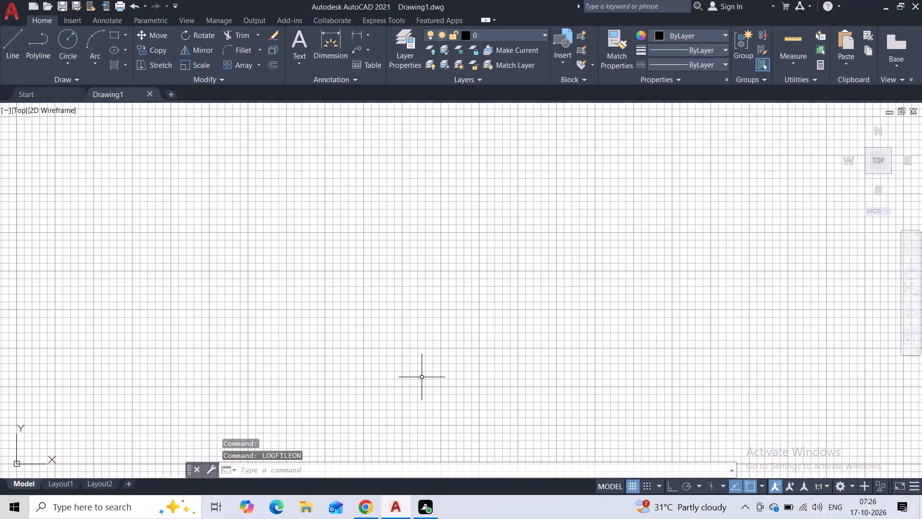
type("li")
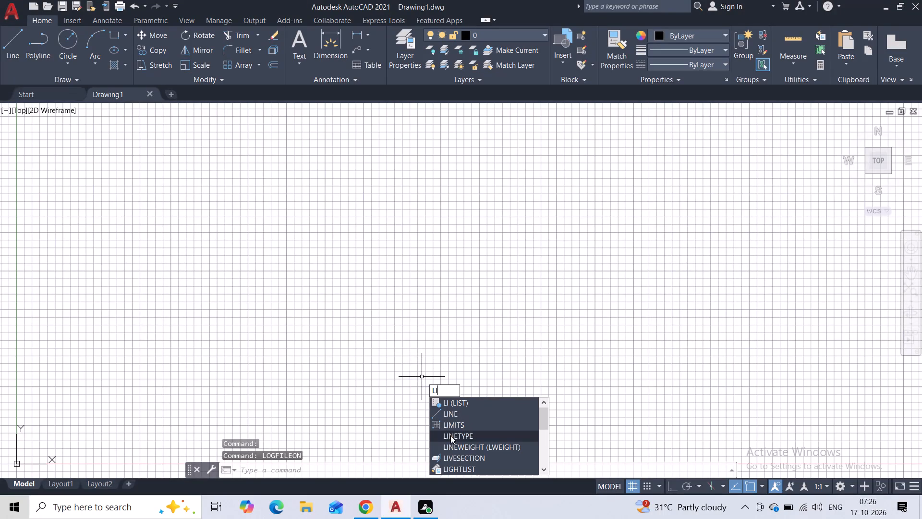
left_click(450, 427)
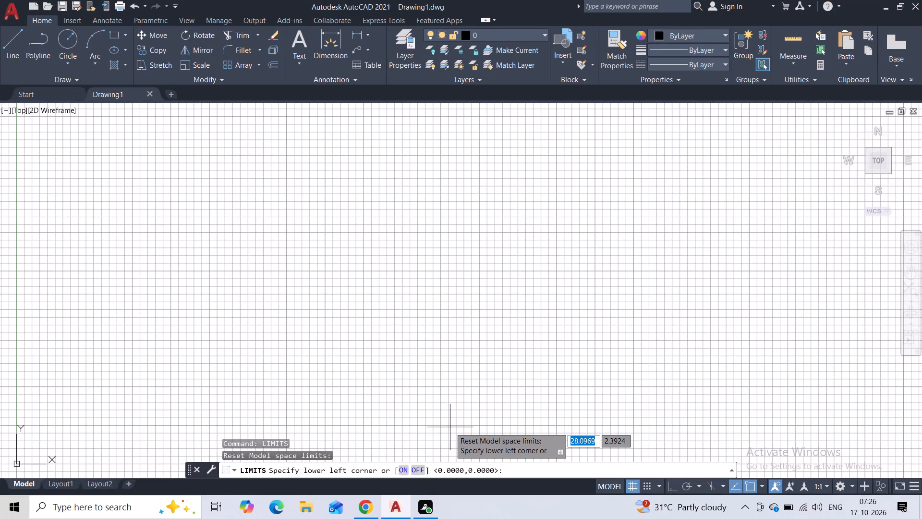
key("0")
type(",0")
key("Return")
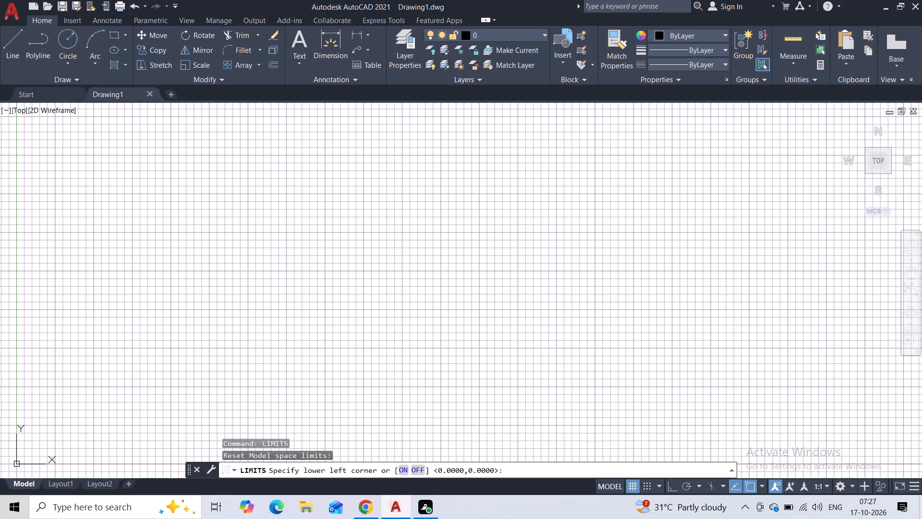
type("297")
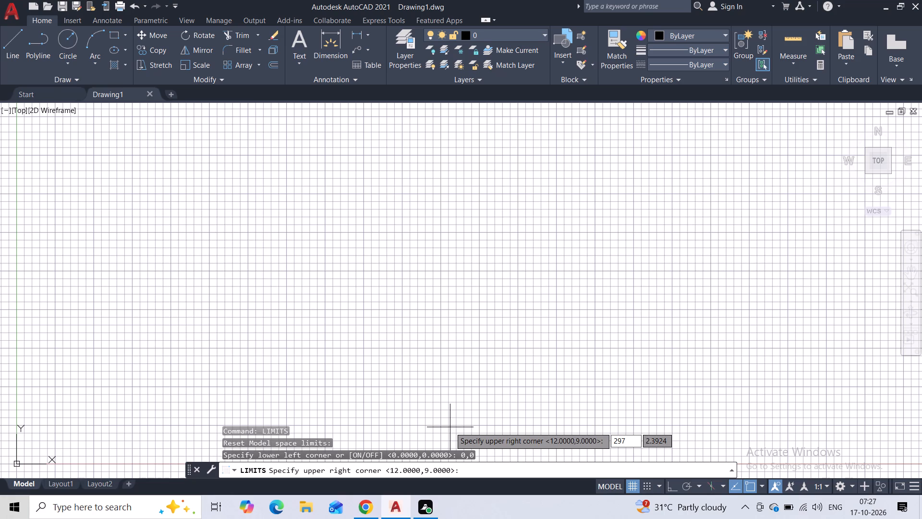
type(",210")
key("Return")
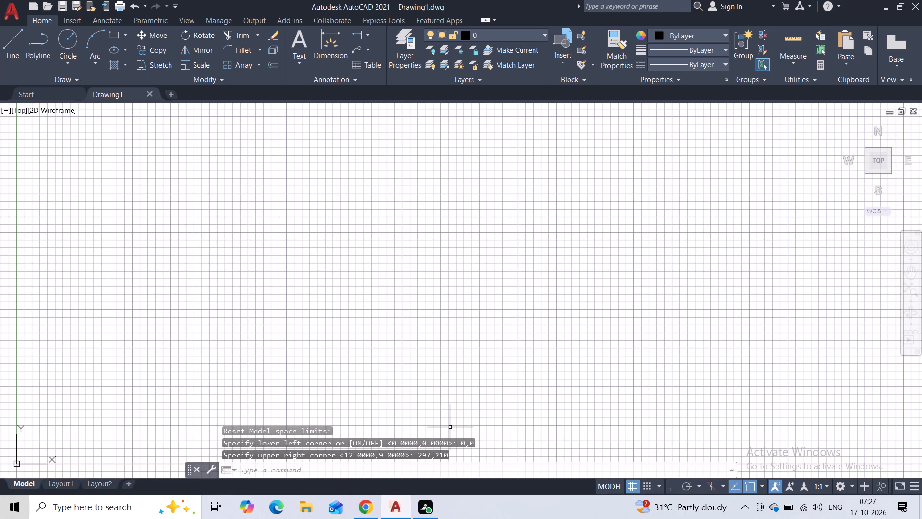
key("z")
key("Return")
key("a")
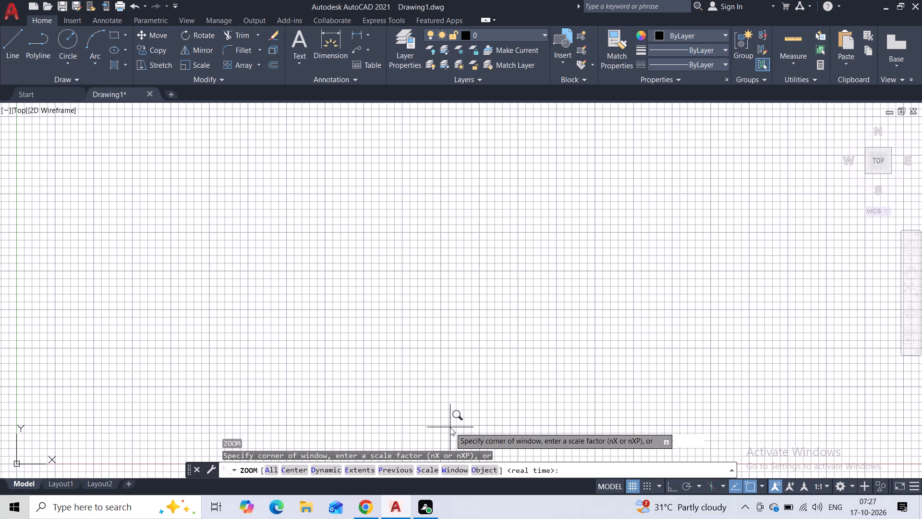
key("Return")
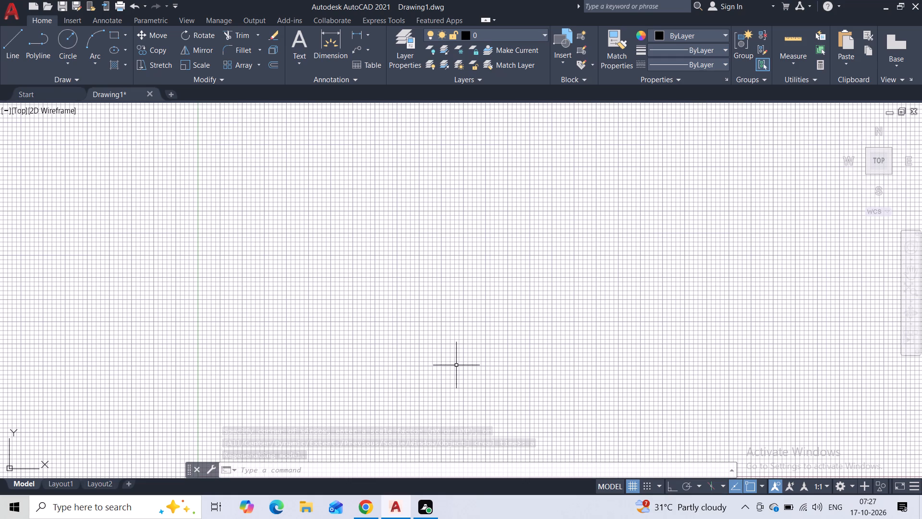
Turn off the drawing grid display.
left_click(635, 484)
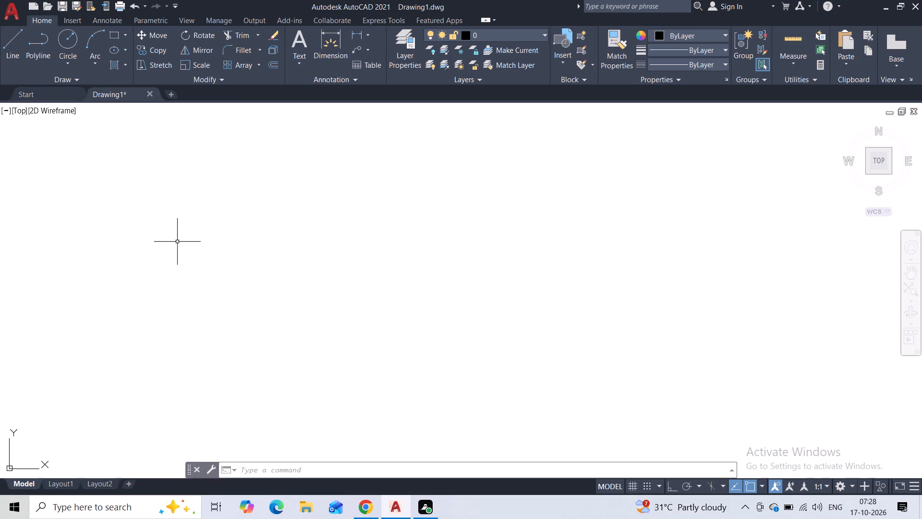
Set the drawing's length units to Architectural.
key("u")
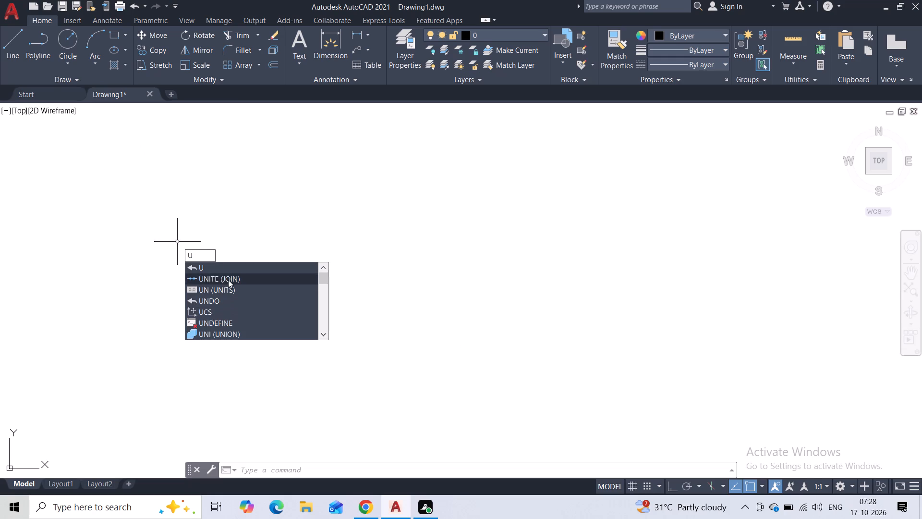
left_click(227, 286)
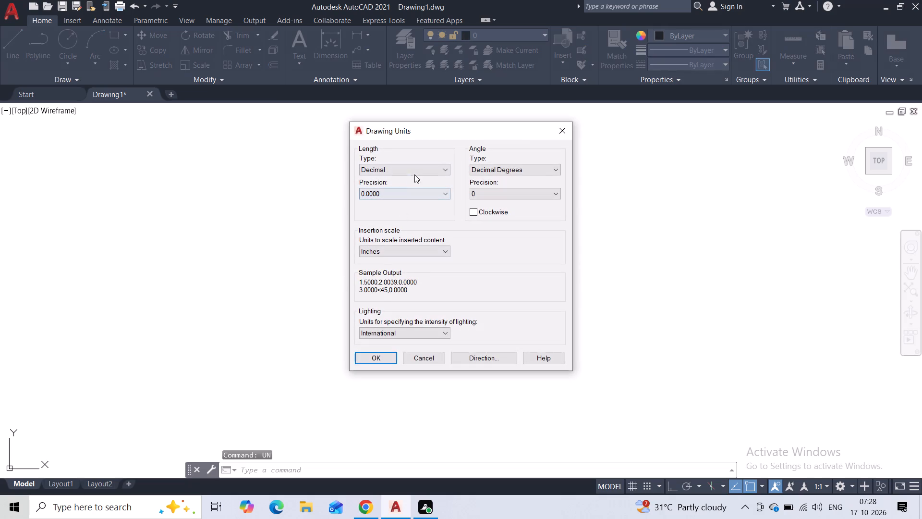
left_click(414, 170)
left_click(396, 180)
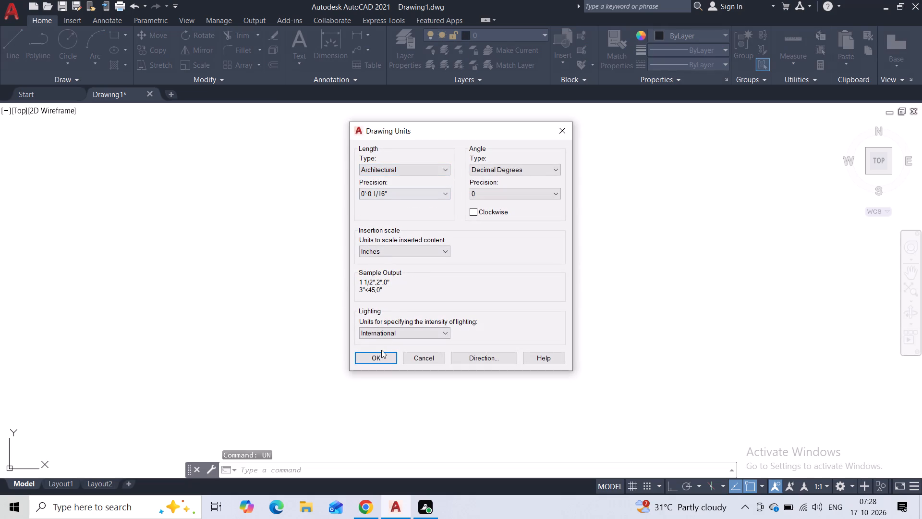
left_click(380, 353)
Modify the Standard dimension style so its primary linear unit format is Architectural.
type("dim")
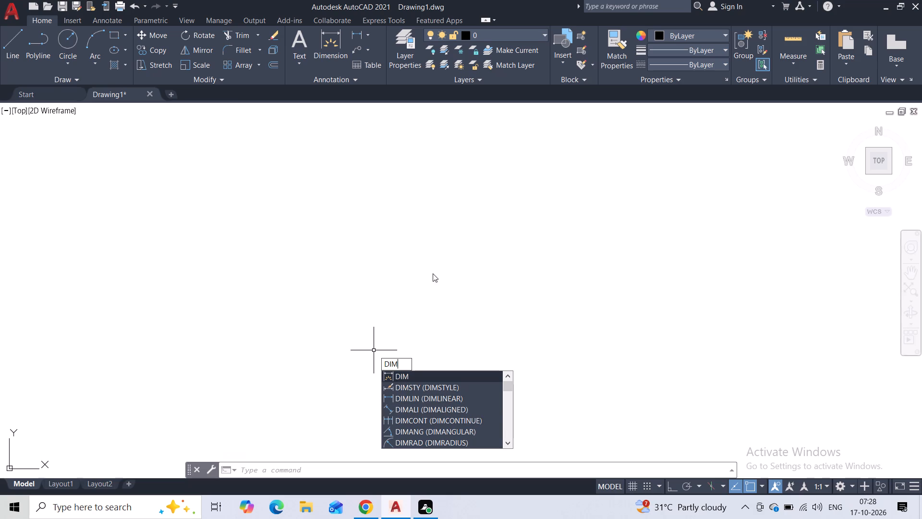
left_click(409, 387)
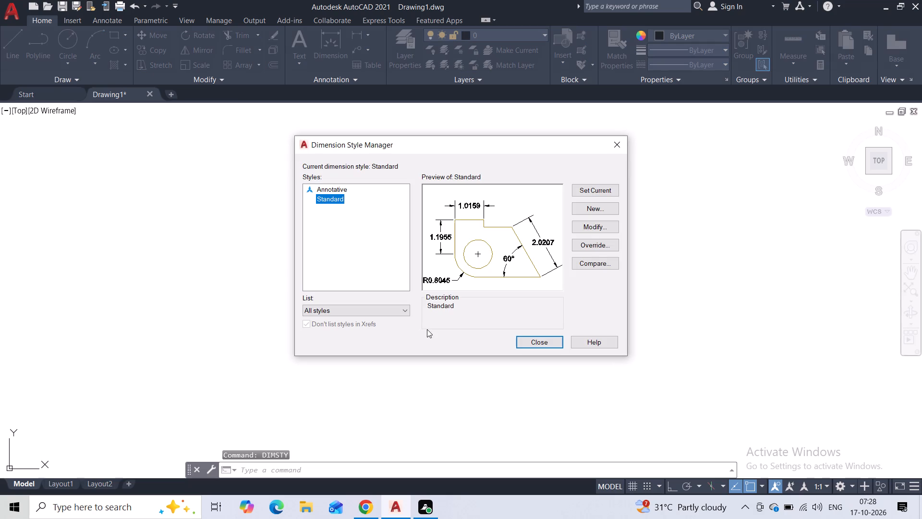
left_click(591, 225)
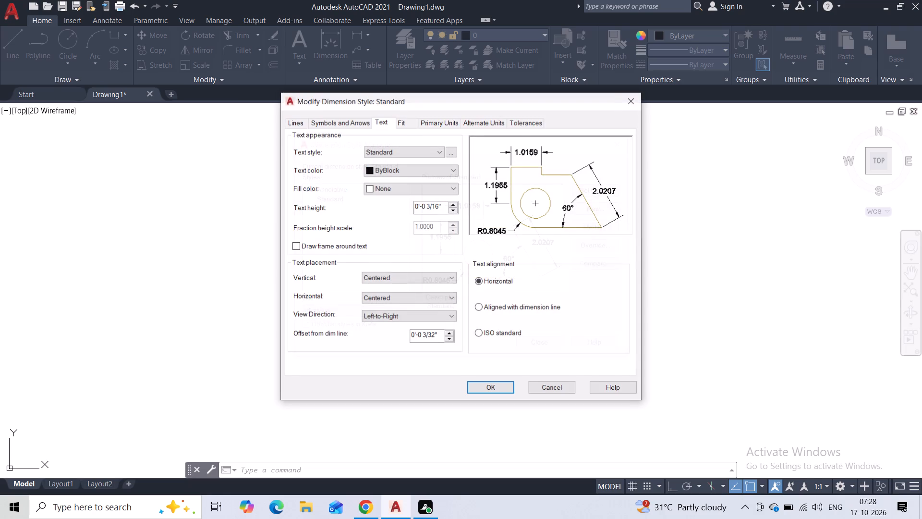
left_click(434, 126)
left_click(410, 148)
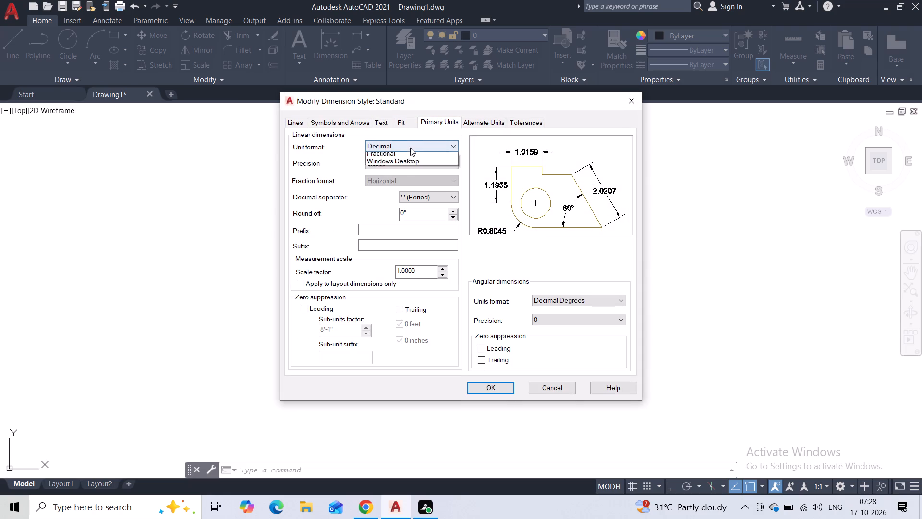
left_click(394, 177)
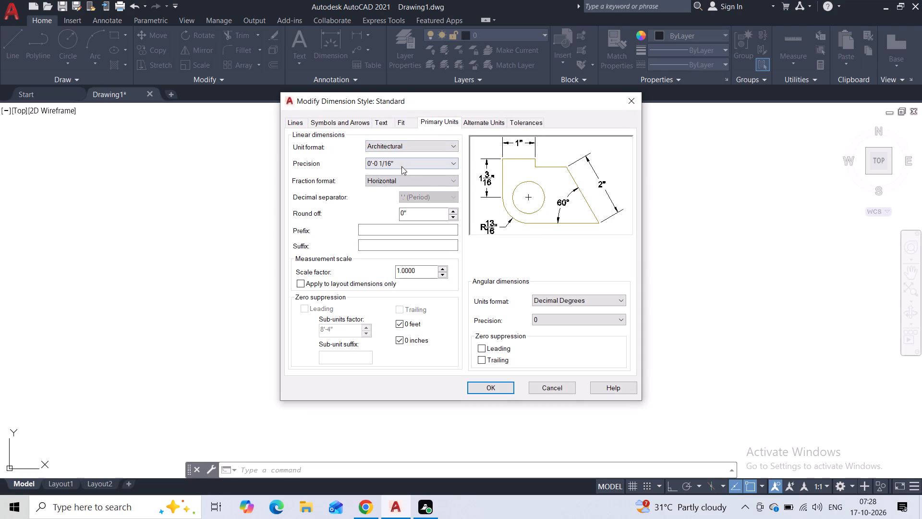
Set the Standard dimension style's text height to 0'-0 13/16" and make the style current.
left_click(389, 123)
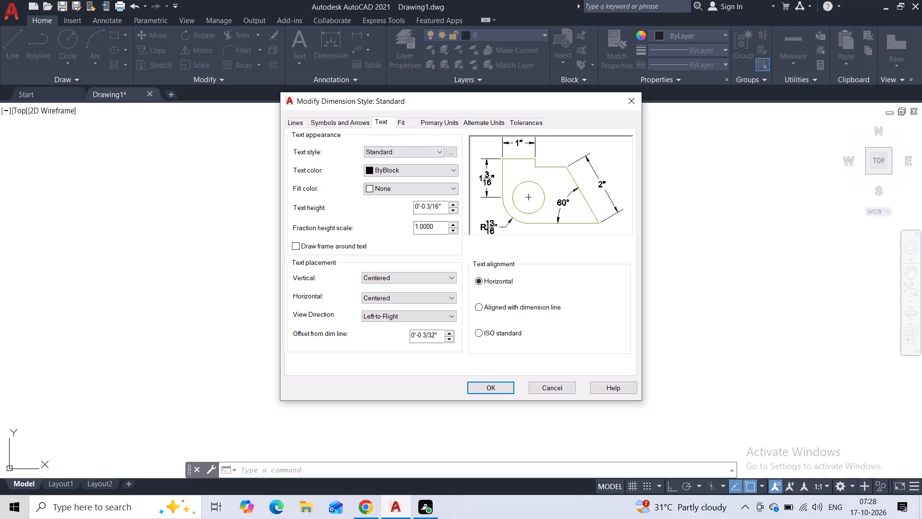
left_click(455, 203)
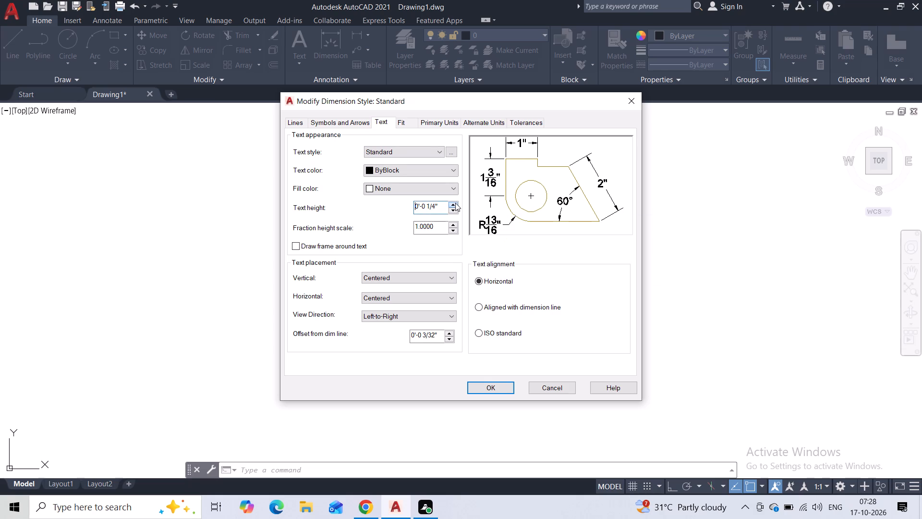
left_click(499, 392)
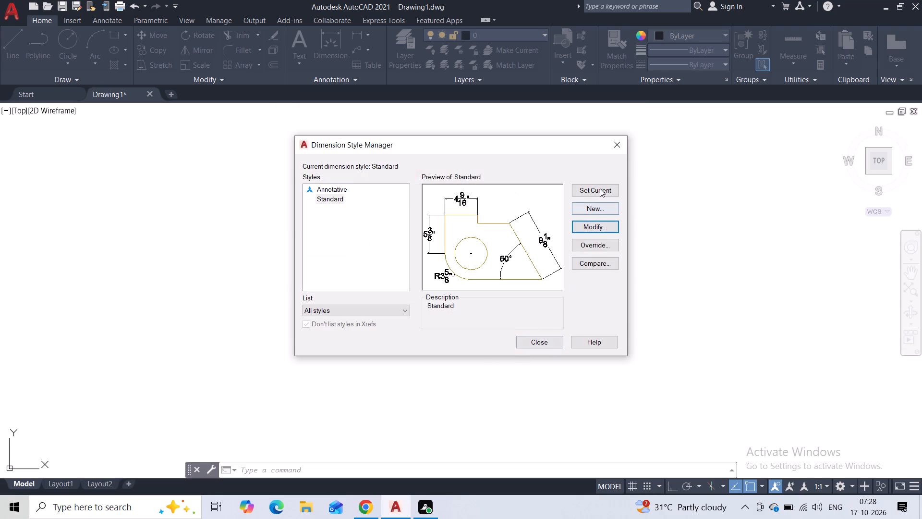
left_click(600, 188)
left_click(542, 342)
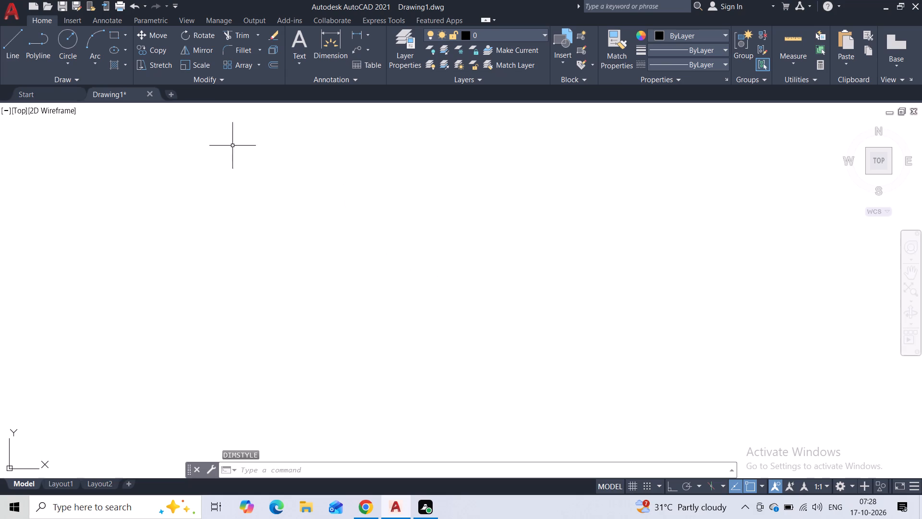
Draw a horizontal line about 30'-4" long across the drawing area with Ortho on.
left_click(12, 48)
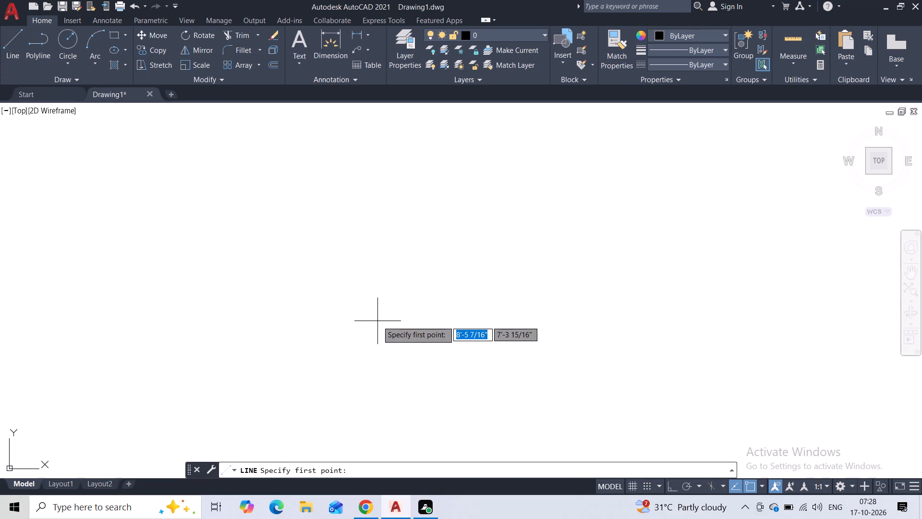
left_click(374, 321)
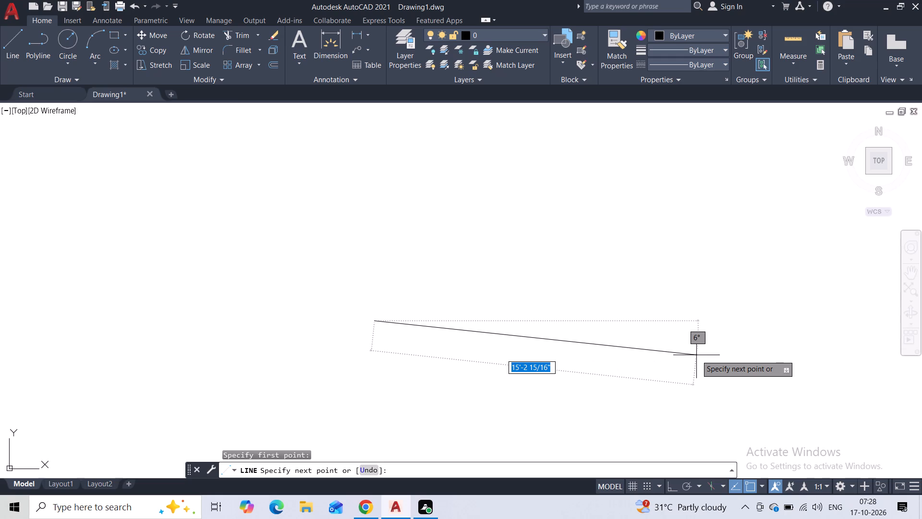
key("F8")
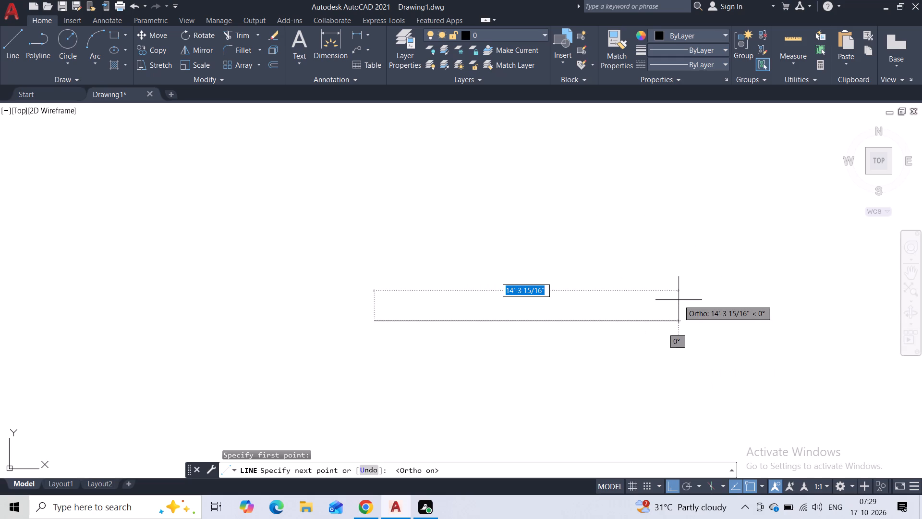
middle_click_drag(679, 300, 462, 303)
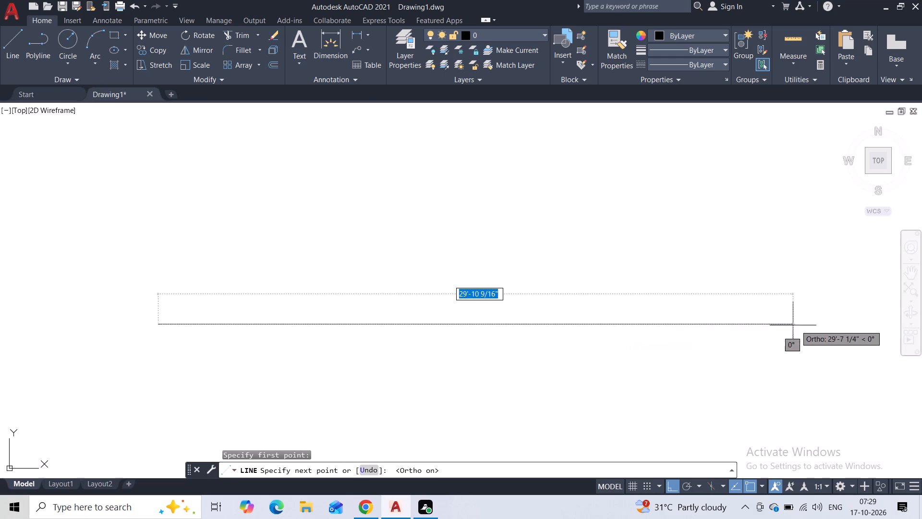
left_click(803, 325)
key("Escape")
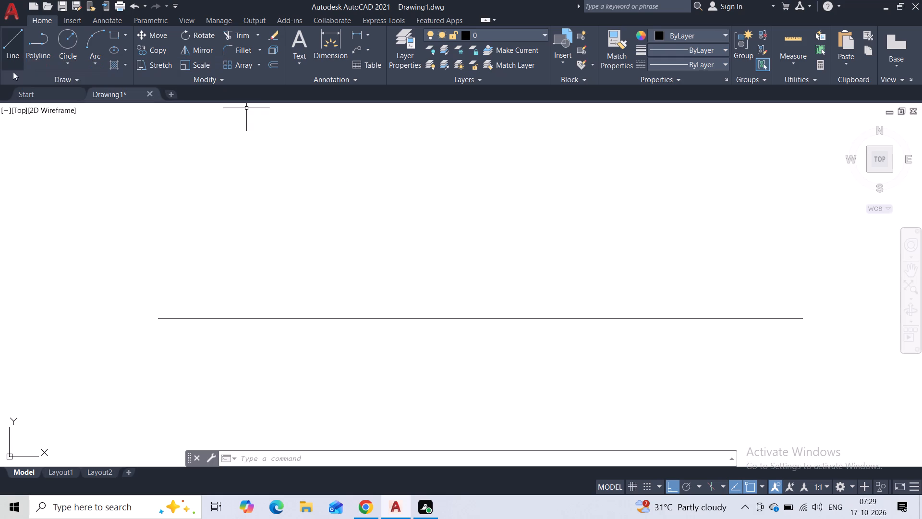
Draw a 2' line down from the horizontal line's left end, a parallel lower line, and the right side, closing the rectangle.
left_click(6, 52)
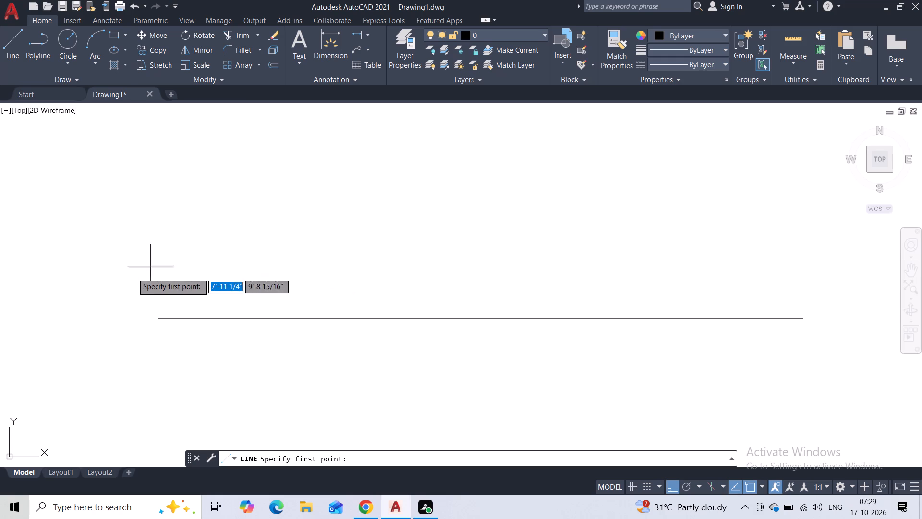
left_click(159, 318)
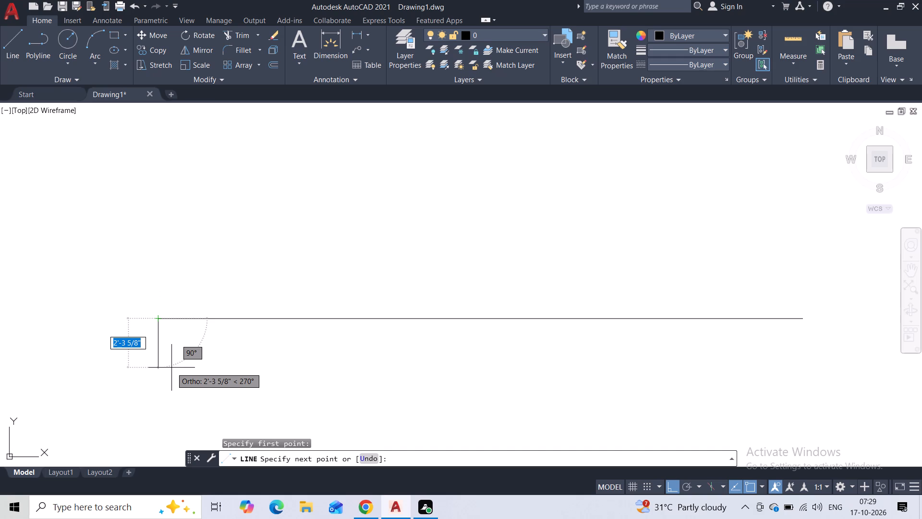
key("2")
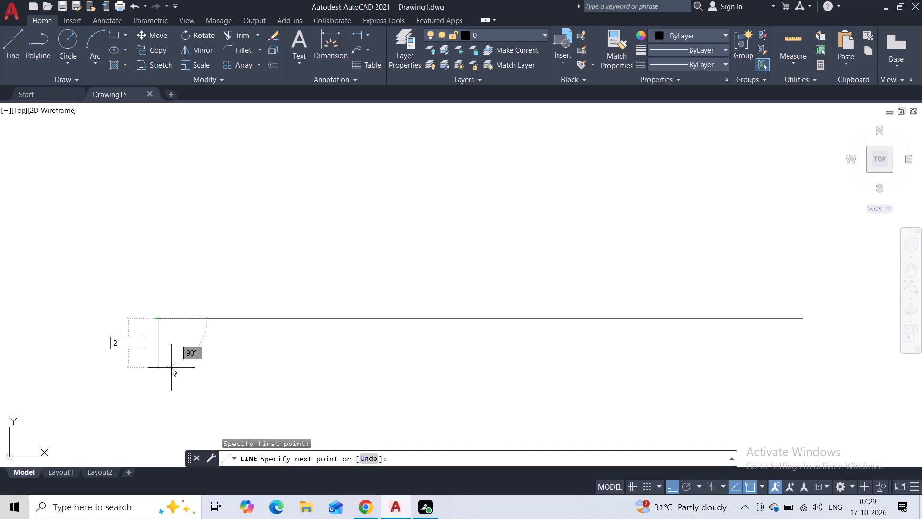
key("apostrophe")
key("Return")
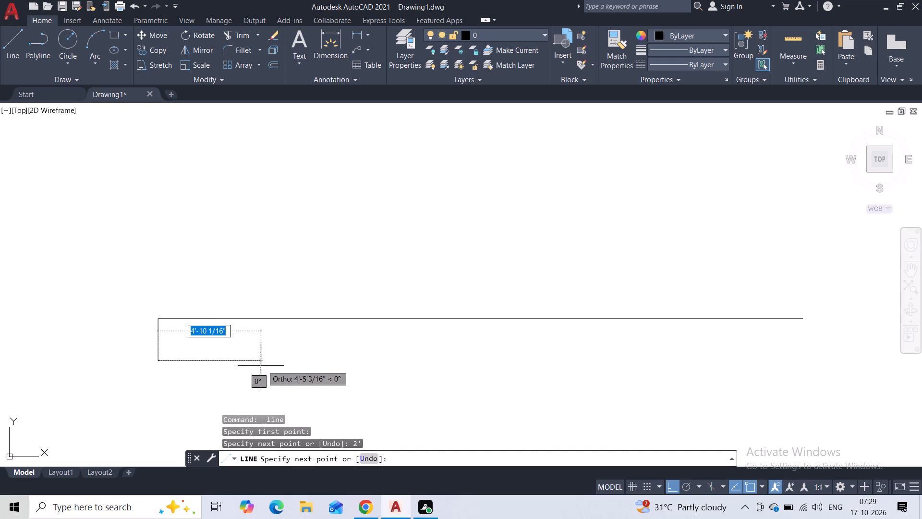
left_click(803, 358)
left_click(799, 322)
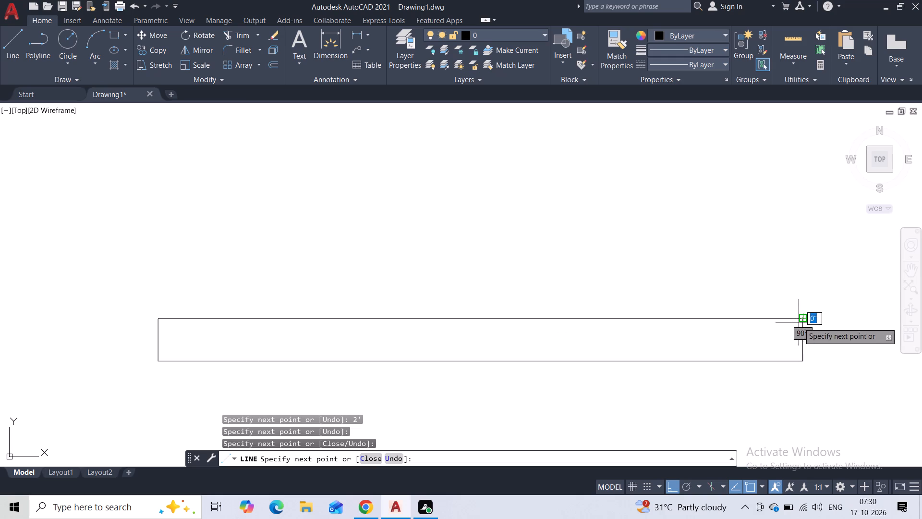
key("Escape")
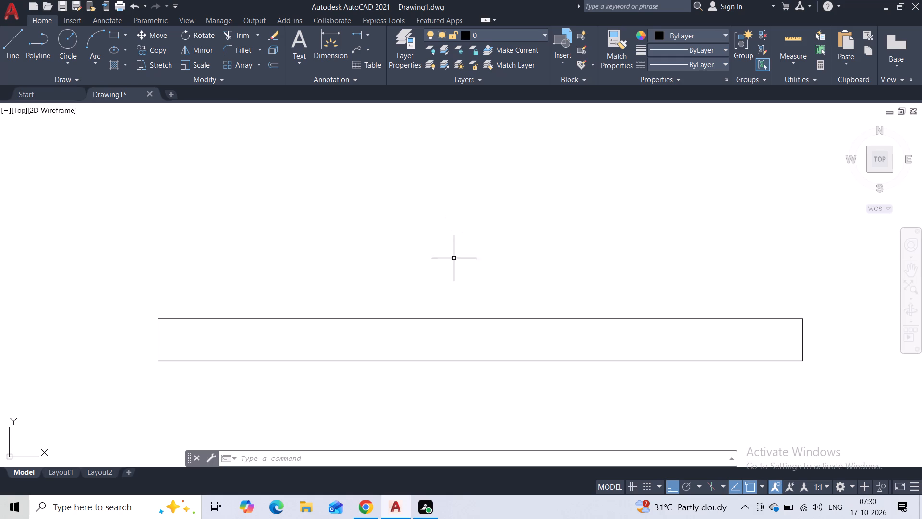
Draw a 12' line up from the base rectangle's upper-left corner and a horizontal line from its top extending past the base's right end.
left_click(23, 56)
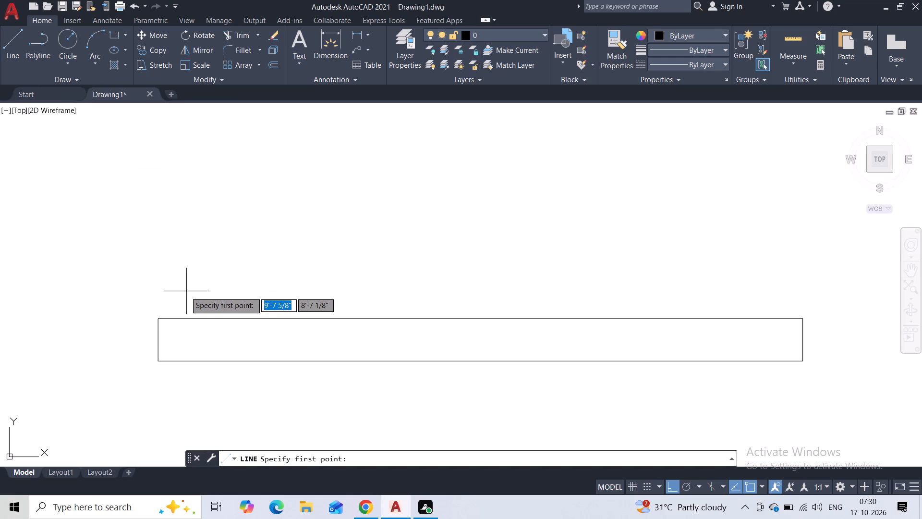
left_click(158, 320)
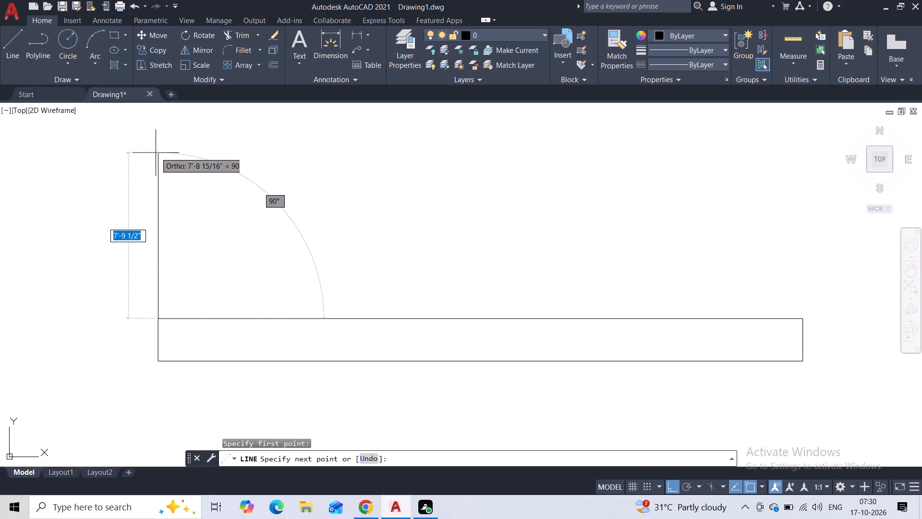
middle_click_drag(156, 152, 144, 198)
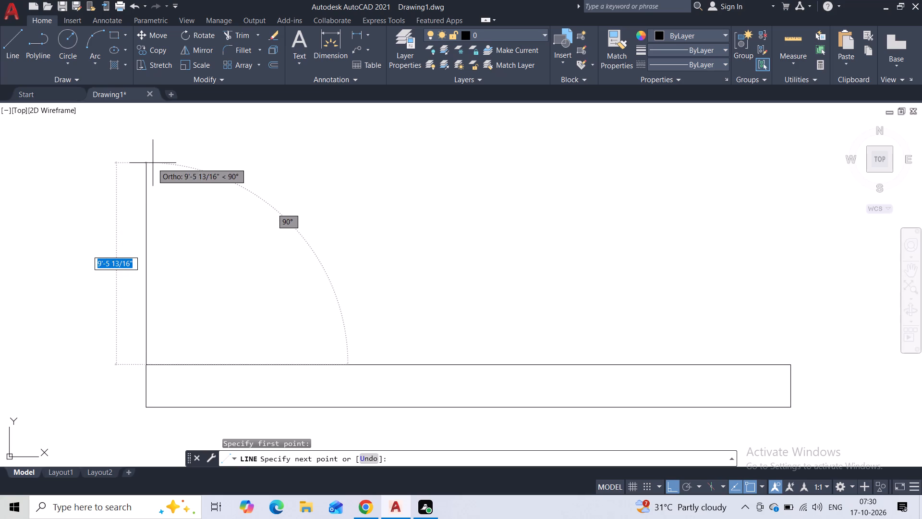
type("12'")
key("Return")
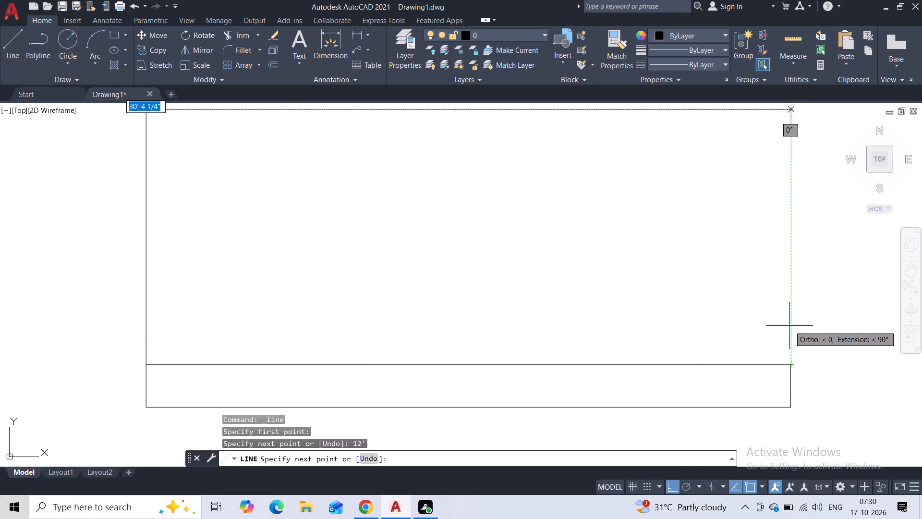
middle_click_drag(771, 279, 673, 334)
scroll(661, 311, "down", 2)
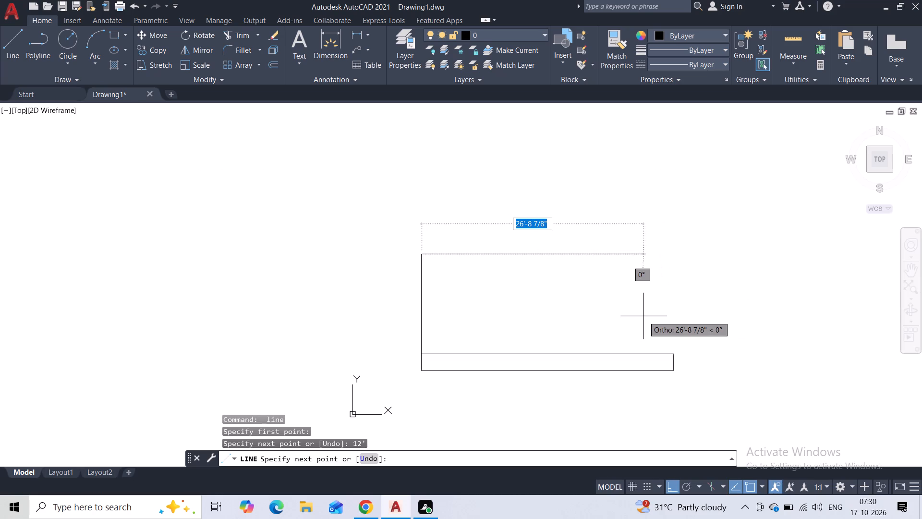
left_click(739, 276)
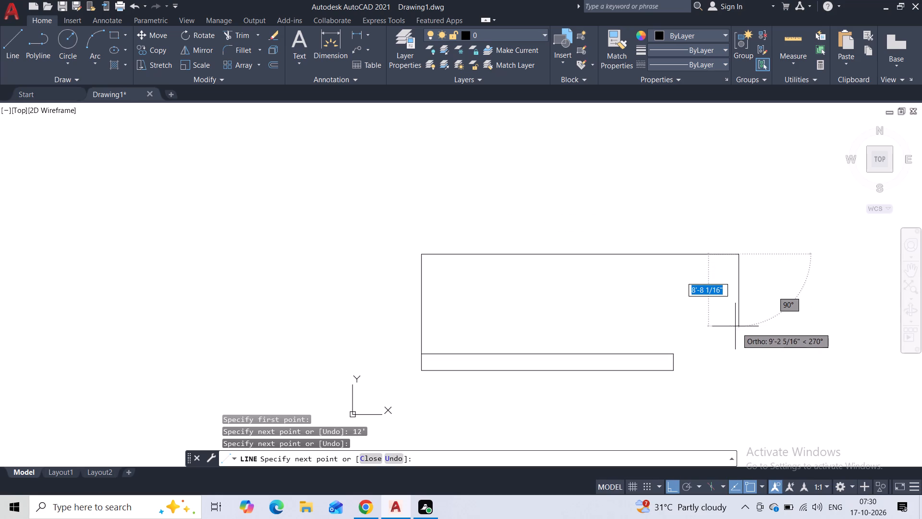
key("Escape")
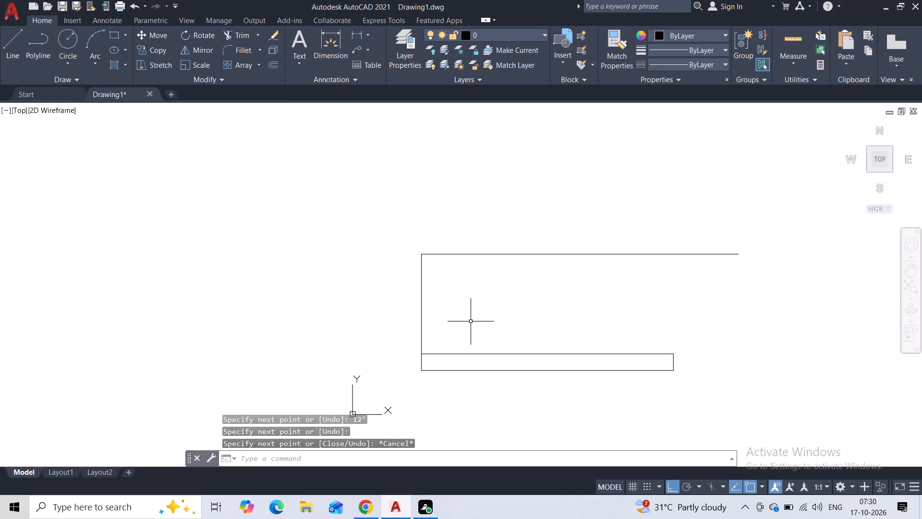
Draw a second vertical line just inside the left wall line, from the top horizontal line down to the base.
left_click(6, 50)
scroll(432, 271, "up", 2)
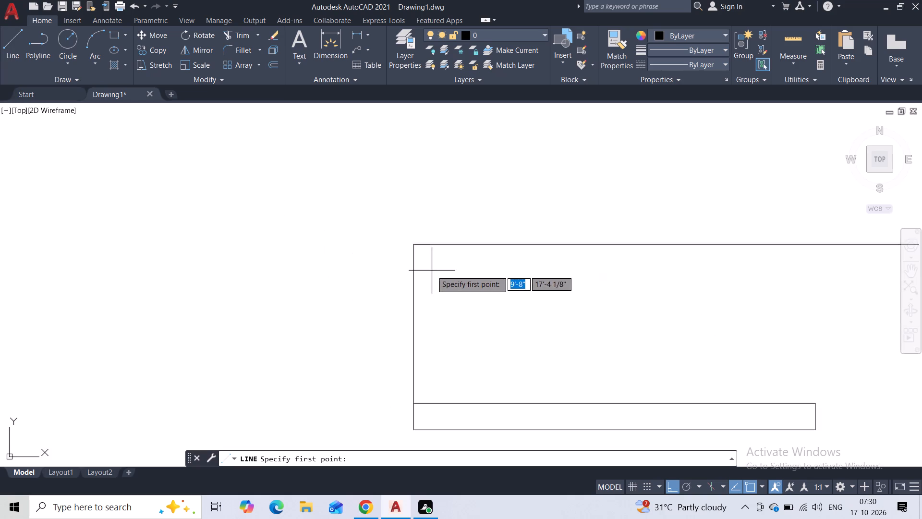
middle_click_drag(431, 271, 421, 190)
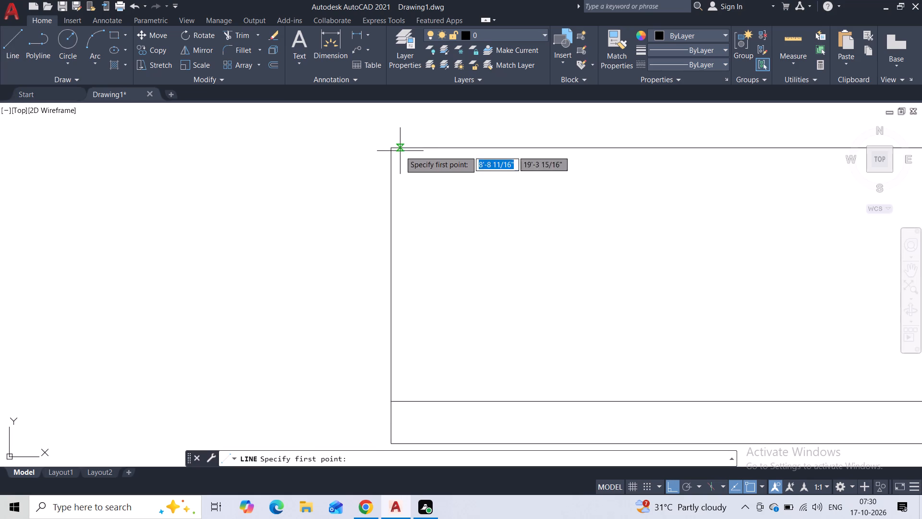
left_click(400, 151)
left_click(402, 397)
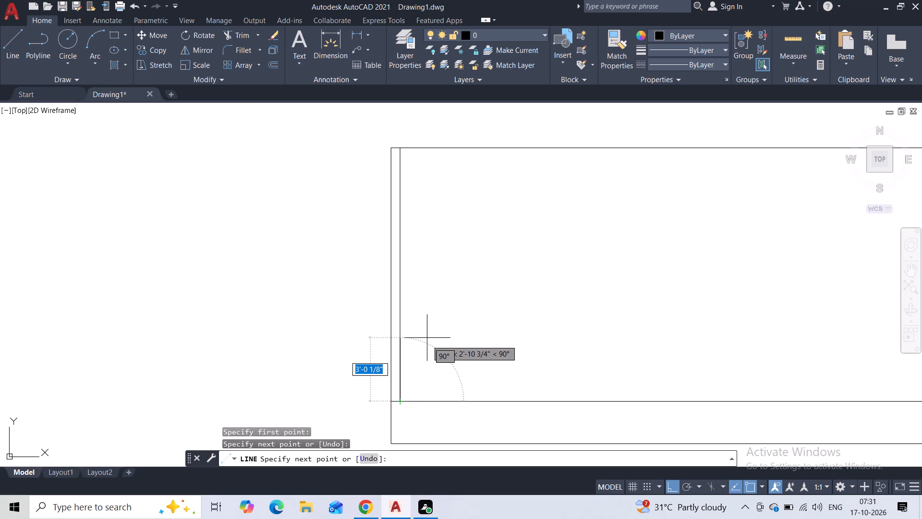
key("Escape")
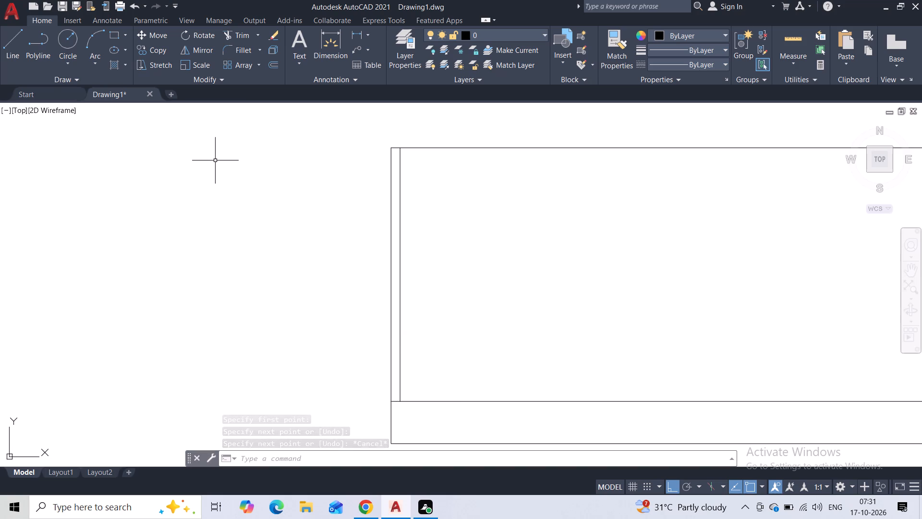
Draw a rectangle about 8'-7" wide and 7'-1" high standing on the base, just inside the left wall.
left_click(114, 34)
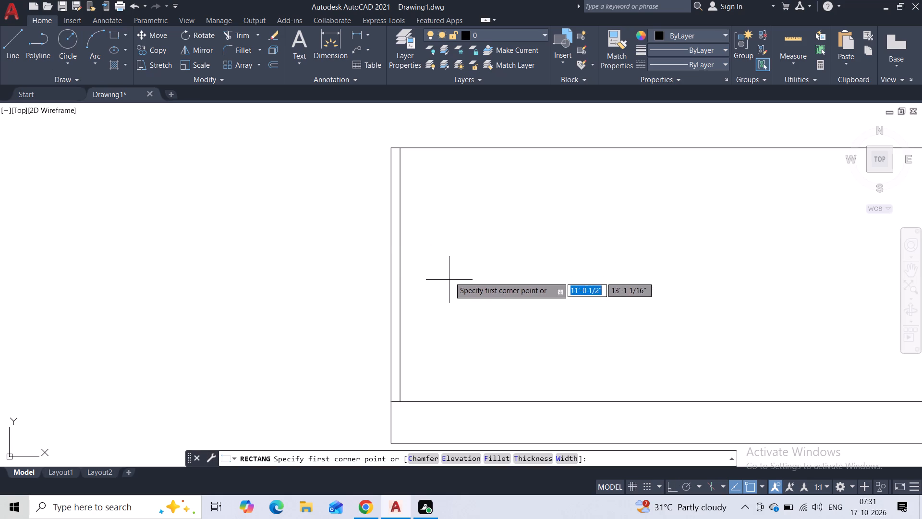
left_click(431, 249)
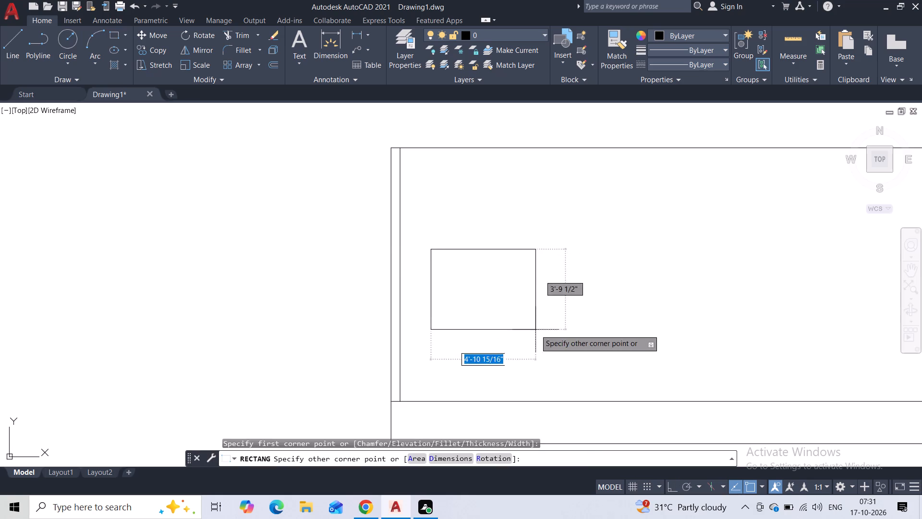
left_click(612, 402)
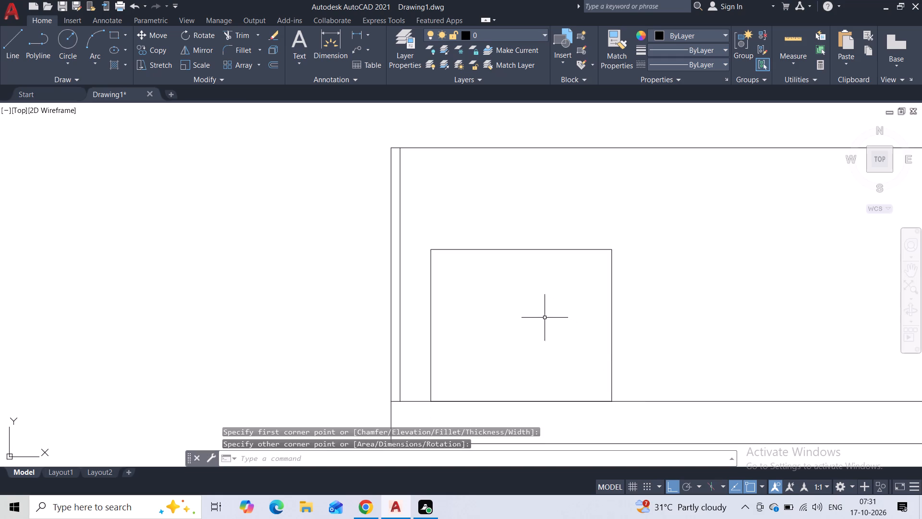
Draw a vertical centre line from the new rectangle's top midpoint down to its bottom edge.
scroll(543, 318, "down", 2)
middle_click_drag(543, 318, 425, 318)
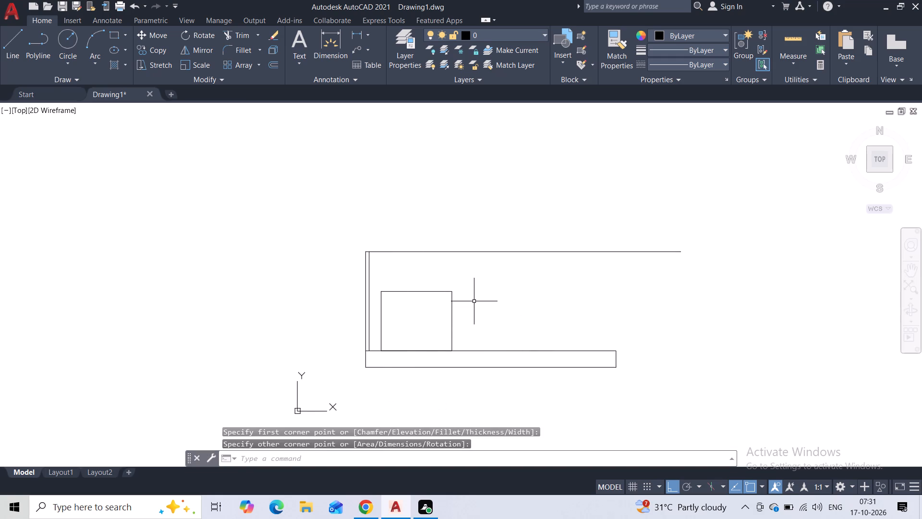
left_click(12, 46)
scroll(414, 320, "up", 2)
left_click(415, 247)
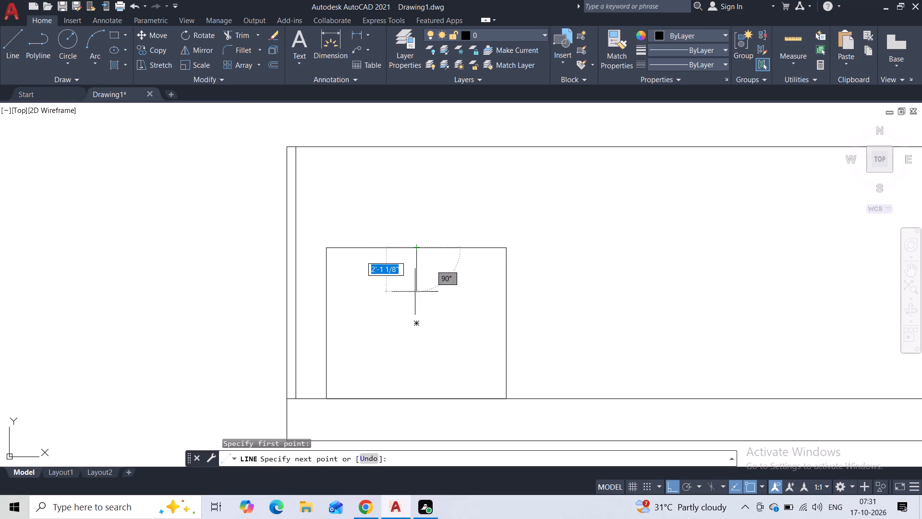
left_click(417, 394)
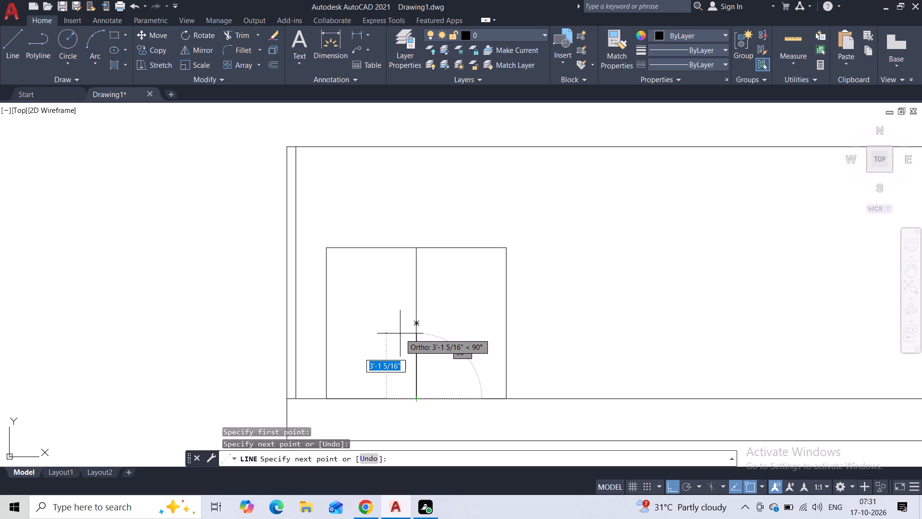
key("Escape")
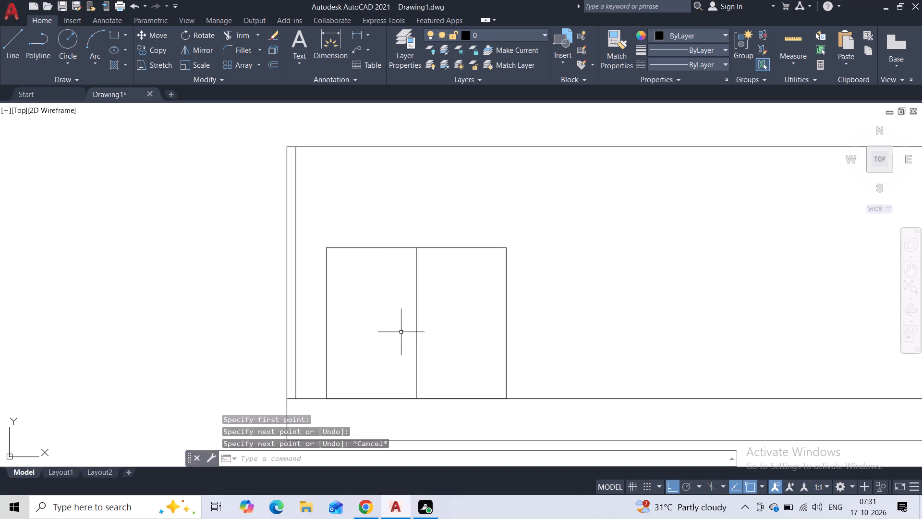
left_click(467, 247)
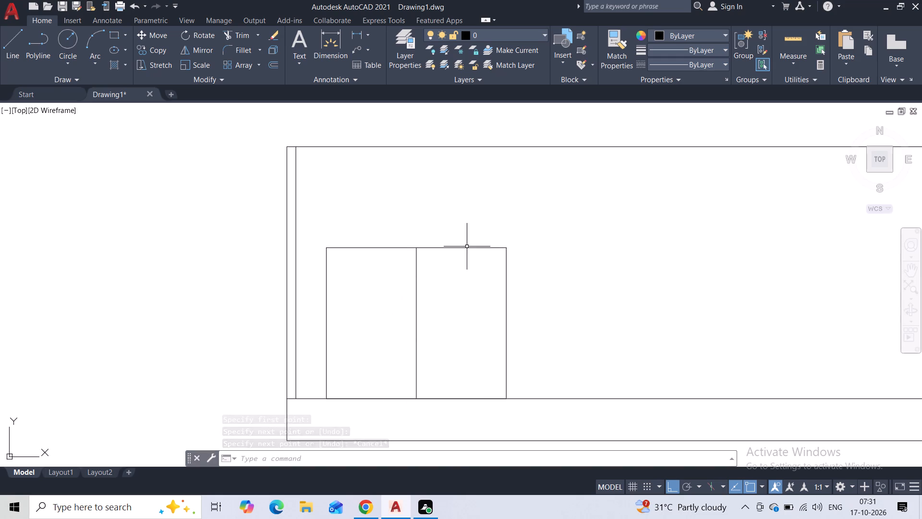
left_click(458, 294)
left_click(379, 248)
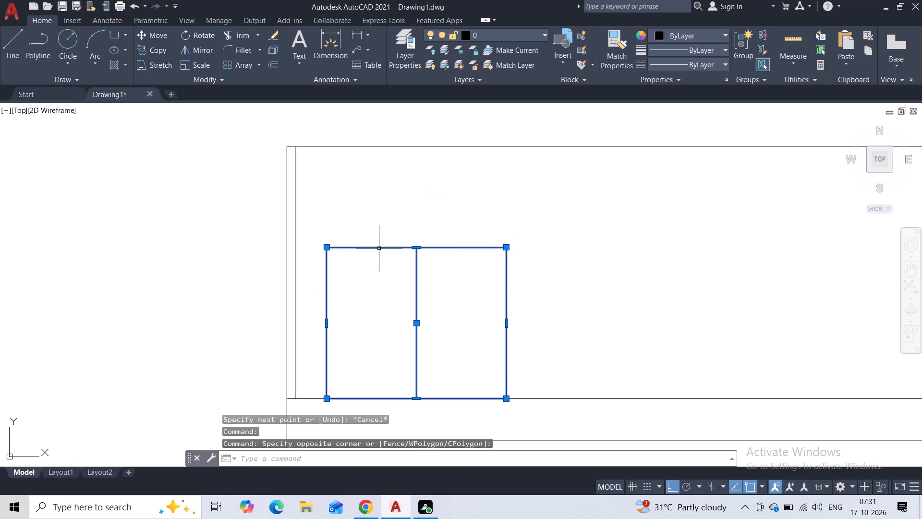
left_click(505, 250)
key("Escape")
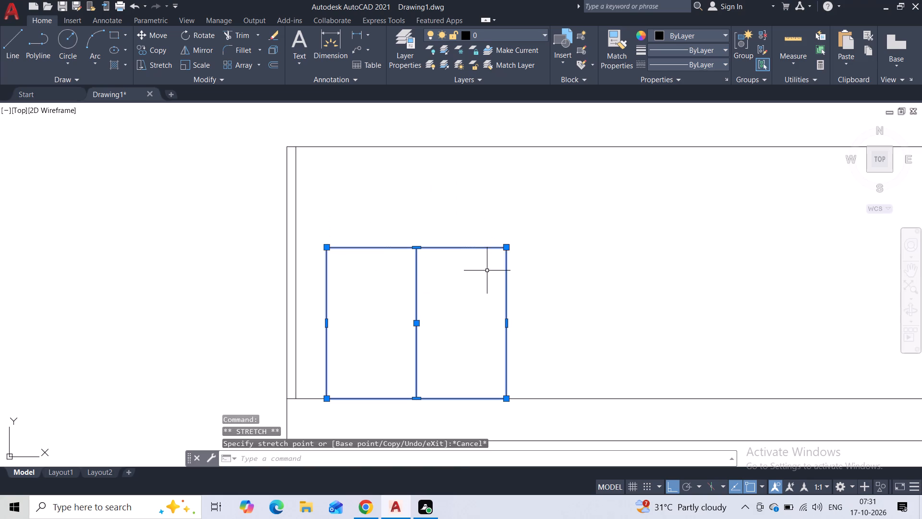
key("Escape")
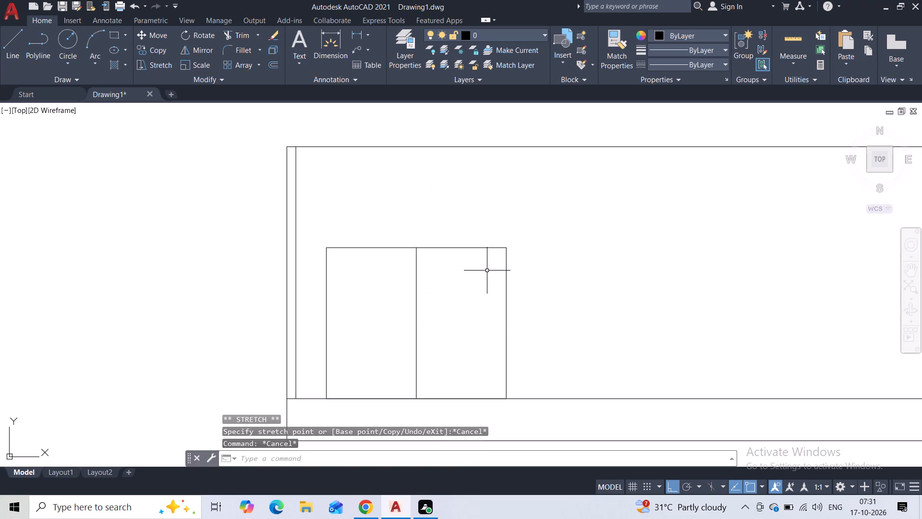
Offset the rectangle around the centre line by 2", once to the outside and once to the inside.
left_click(527, 232)
left_click(510, 293)
left_click(535, 258)
left_click(493, 307)
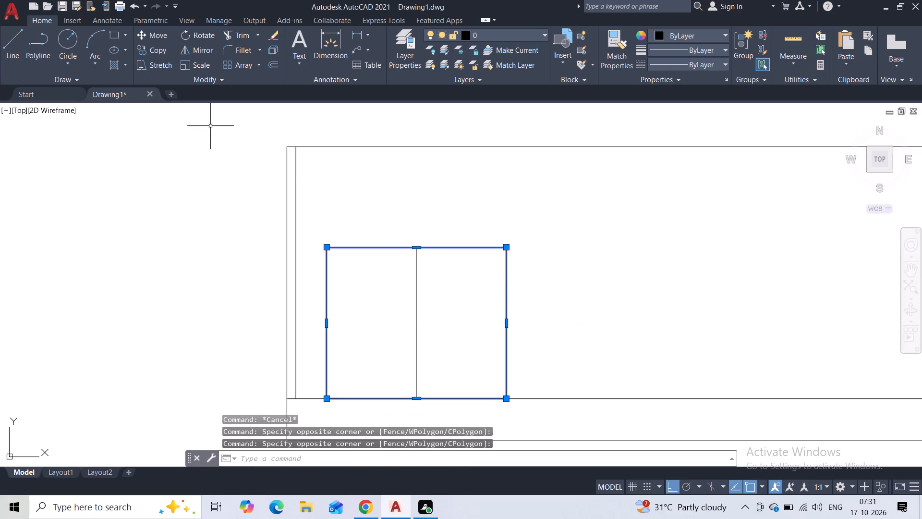
left_click(267, 66)
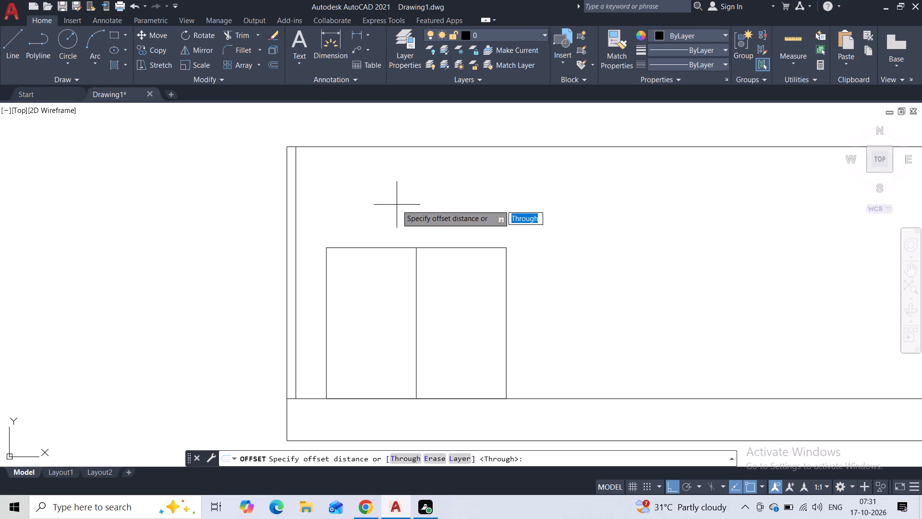
type("2\"")
key("Return")
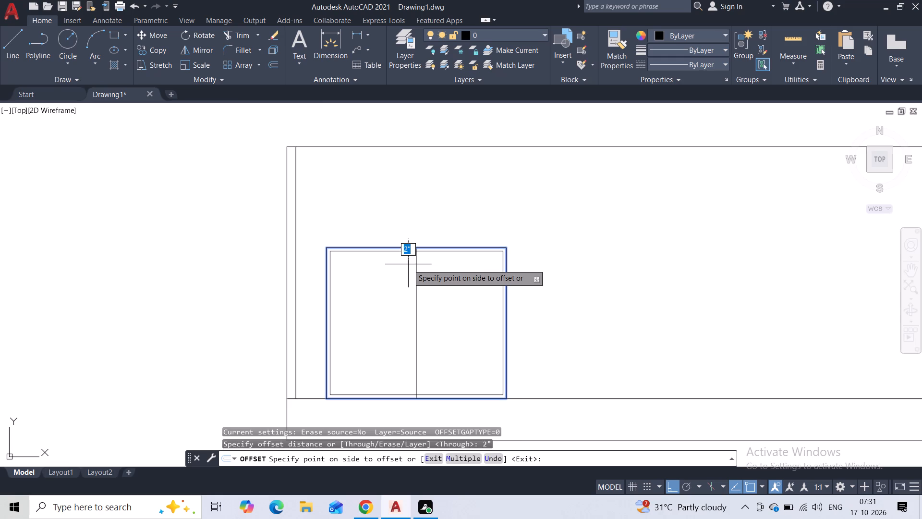
left_click(440, 203)
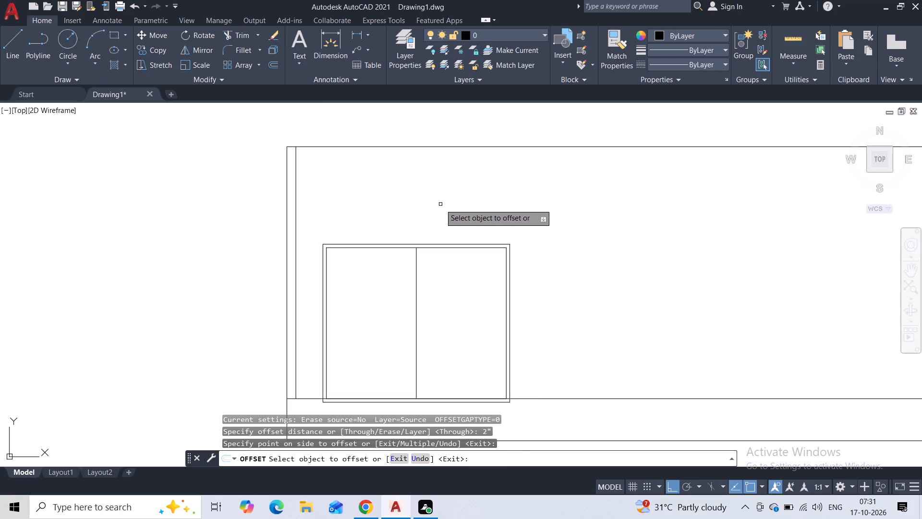
left_click(441, 246)
left_click(439, 277)
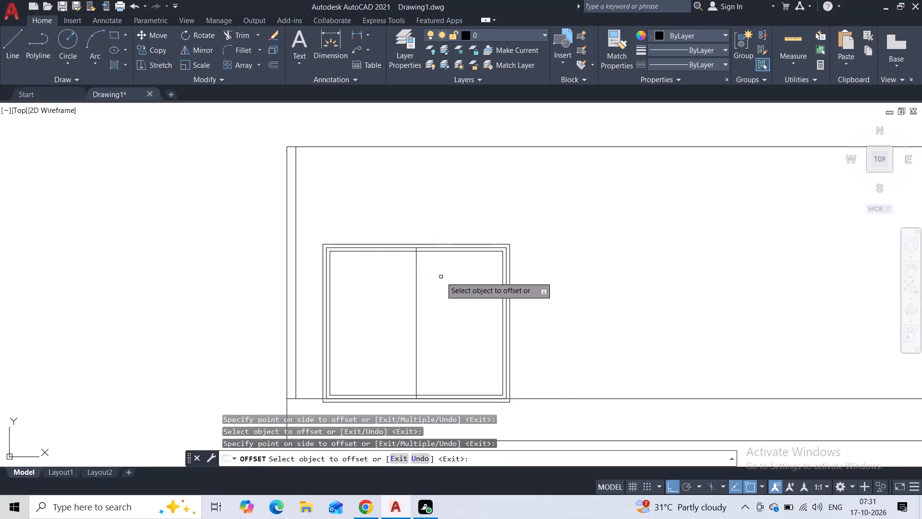
key("Escape")
Delete the outermost offset rectangle.
scroll(508, 231, "up", 1)
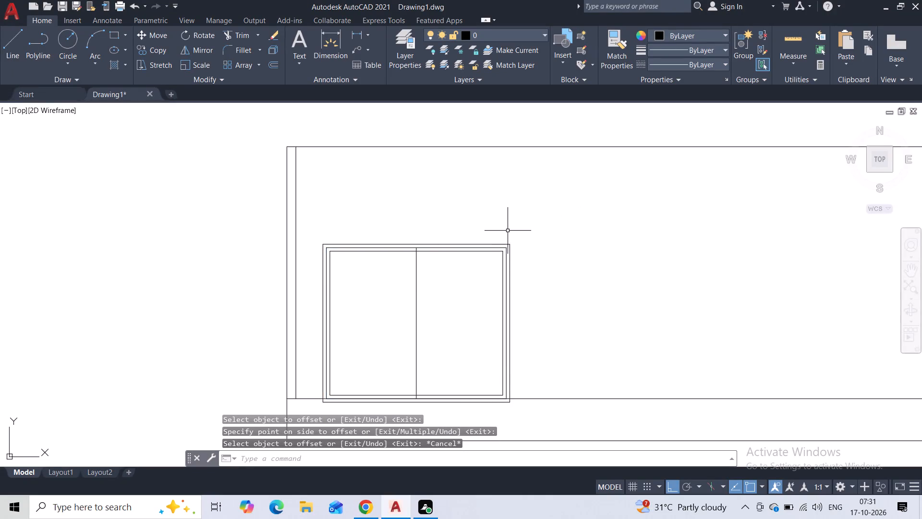
scroll(508, 231, "up", 1)
left_click(499, 263)
key("Delete")
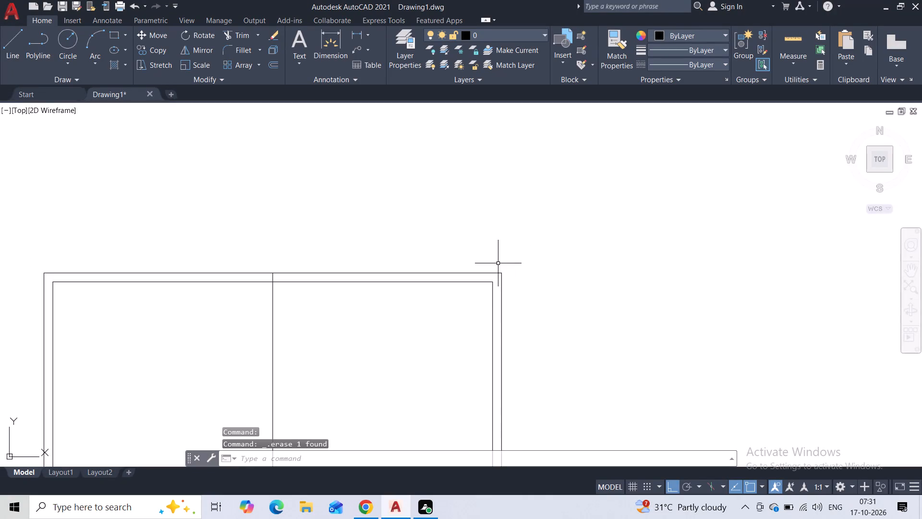
Draw a short vertical line, just over 1' high, upward from the outer frame's top-left corner.
scroll(494, 323, "down", 2)
middle_click_drag(464, 351, 454, 279)
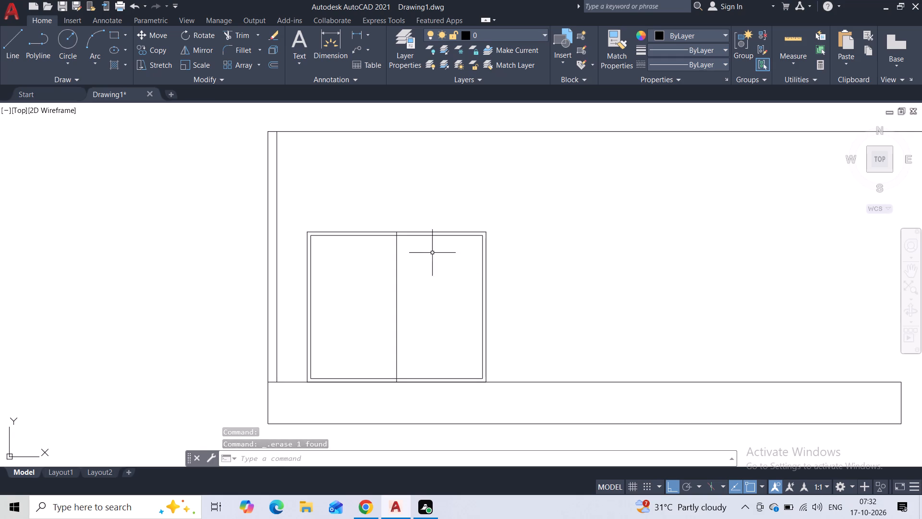
left_click(16, 61)
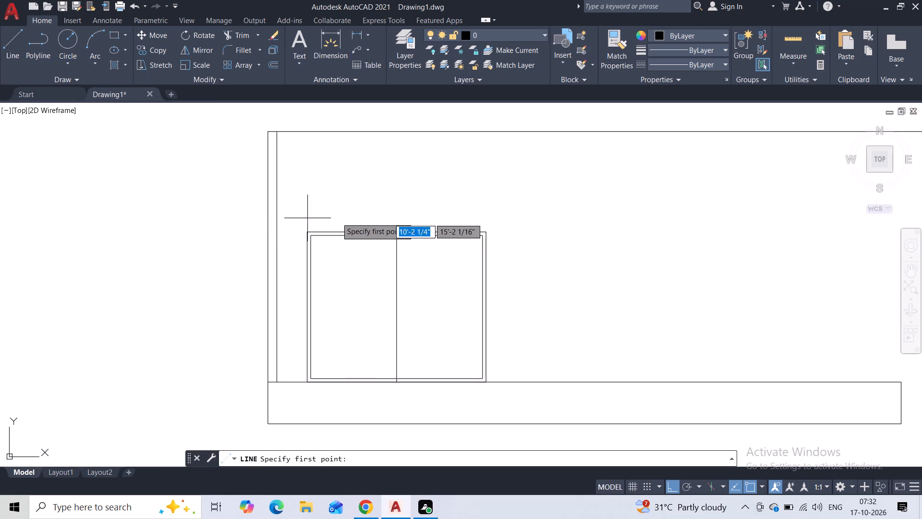
scroll(433, 206, "down", 1)
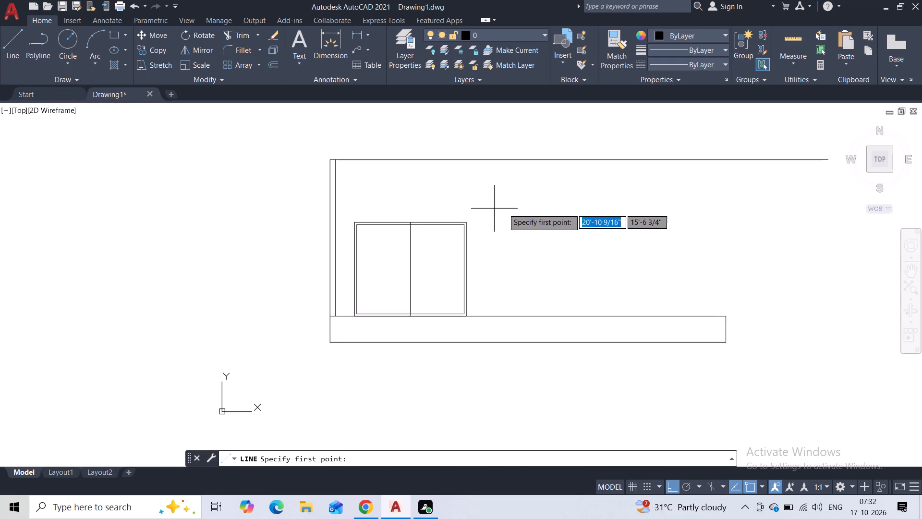
scroll(531, 209, "down", 1)
middle_click_drag(545, 207, 496, 232)
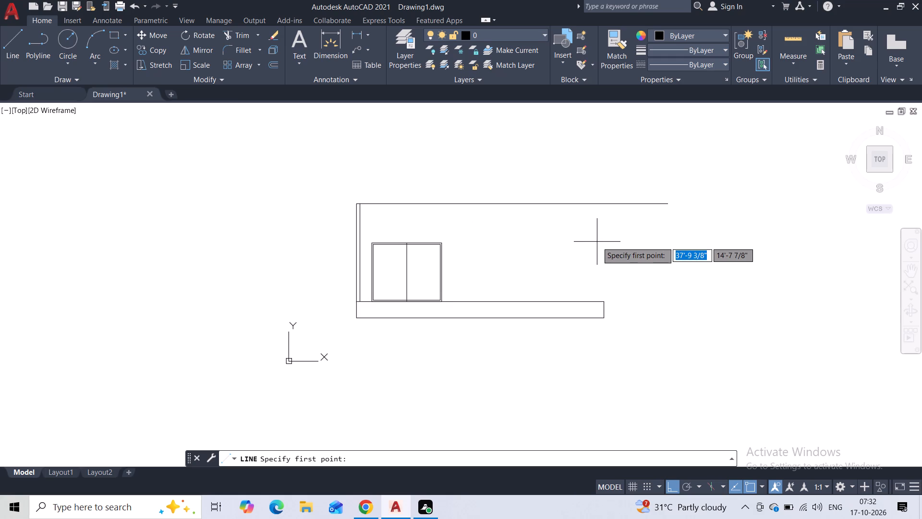
scroll(391, 235, "up", 3)
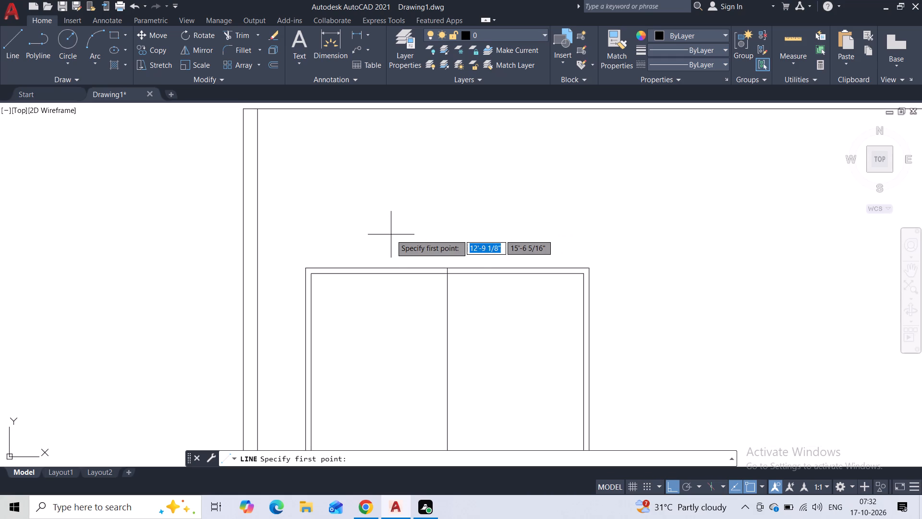
scroll(304, 248, "up", 1)
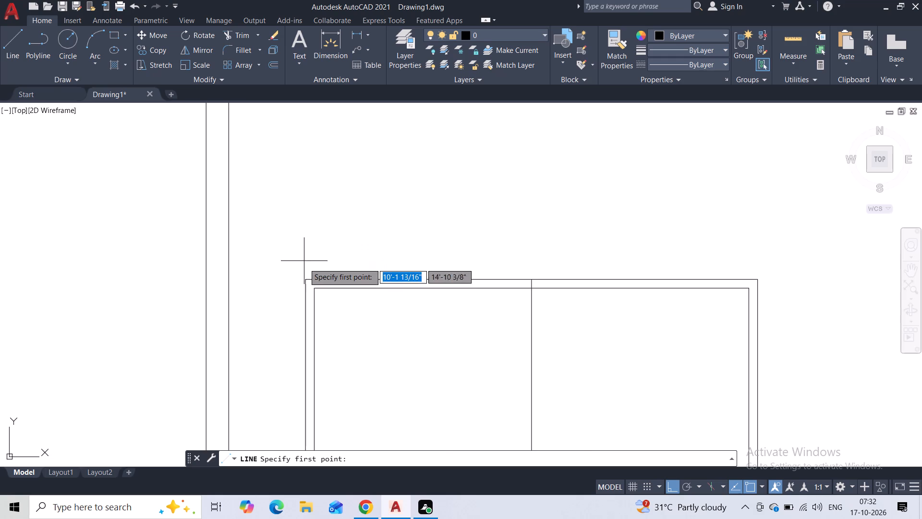
left_click(305, 277)
left_click(323, 219)
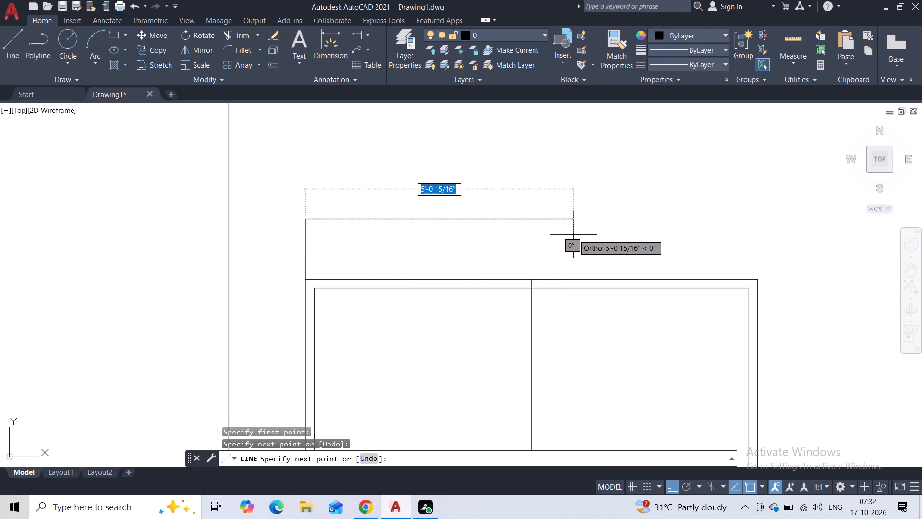
key("space")
Draw a matching vertical line, just over 1' high, upward from the outer frame's top-right corner.
key("space")
key("space")
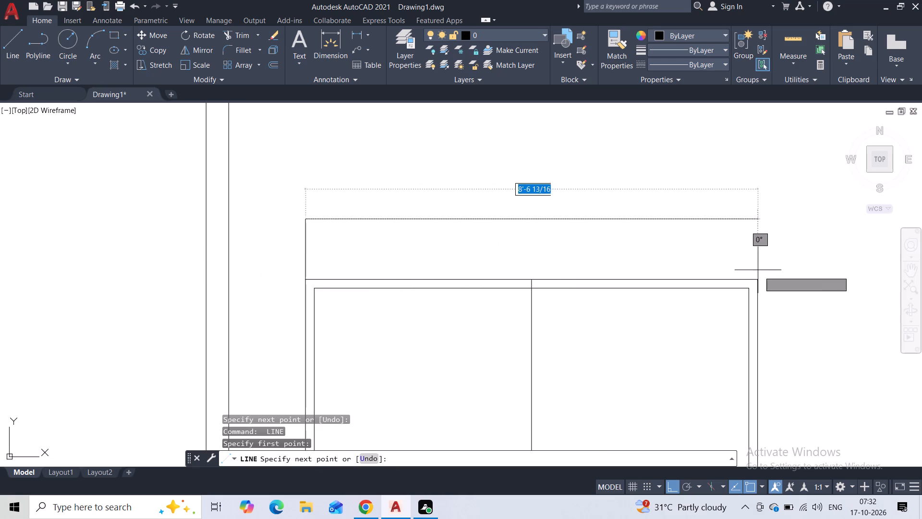
key("space")
key("space")
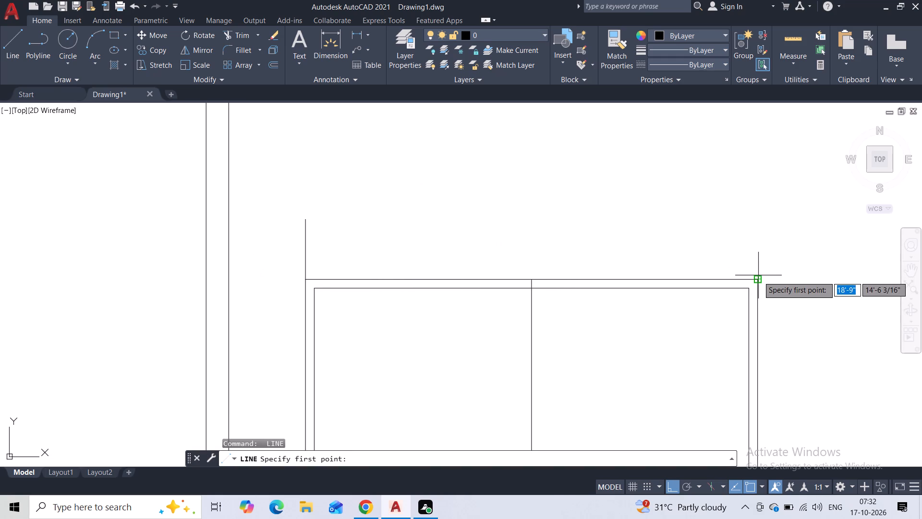
left_click(758, 278)
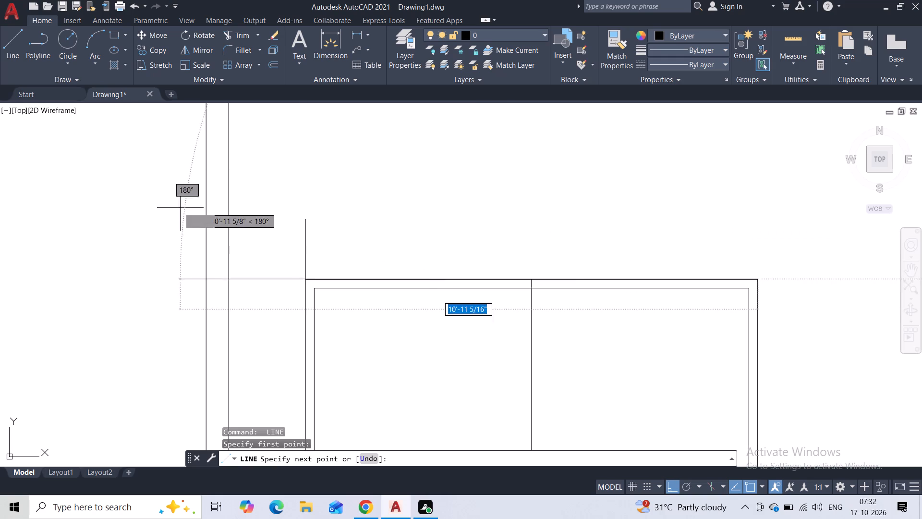
key("space")
key("space")
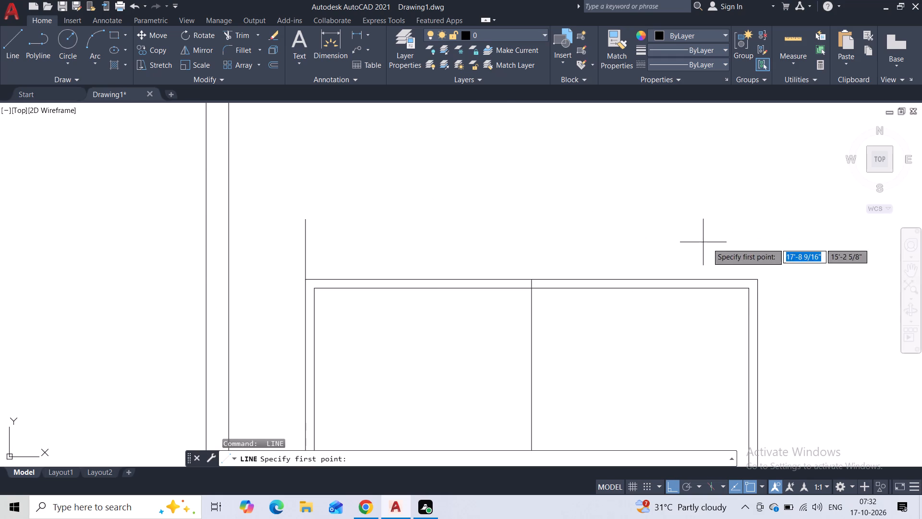
left_click(758, 280)
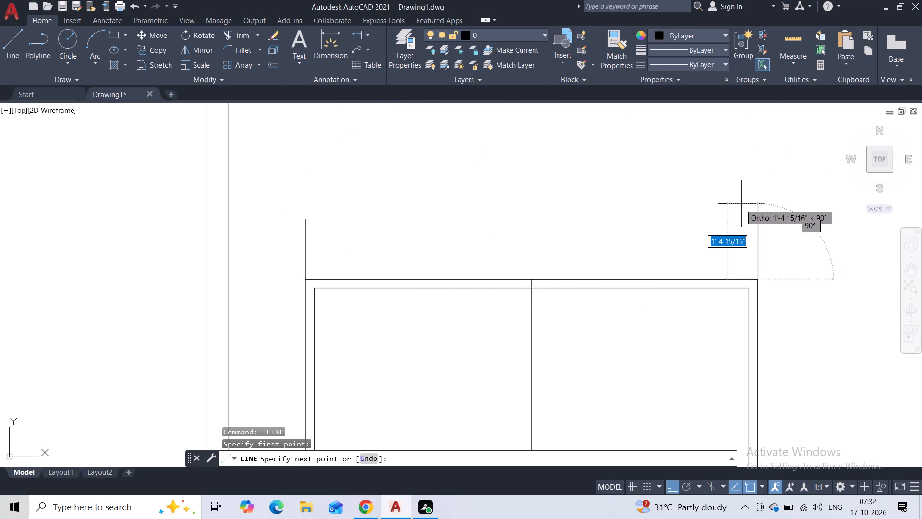
left_click(751, 221)
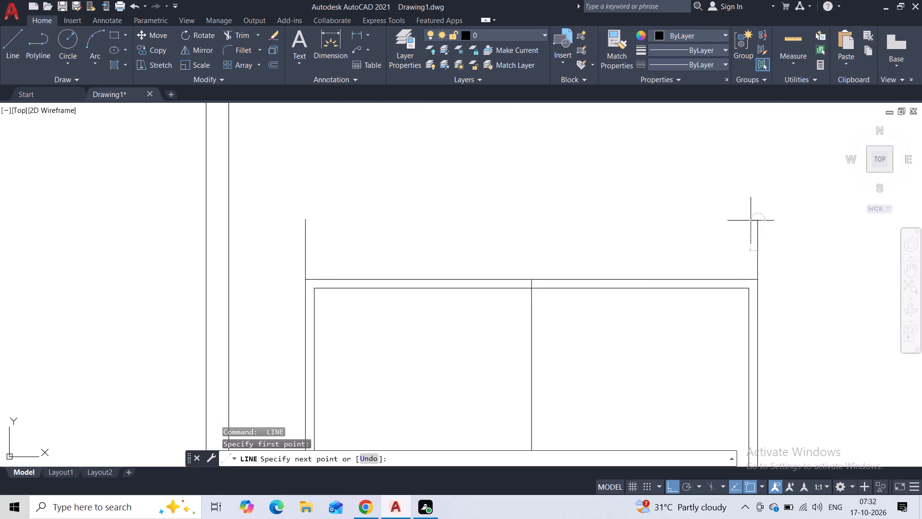
key("Escape")
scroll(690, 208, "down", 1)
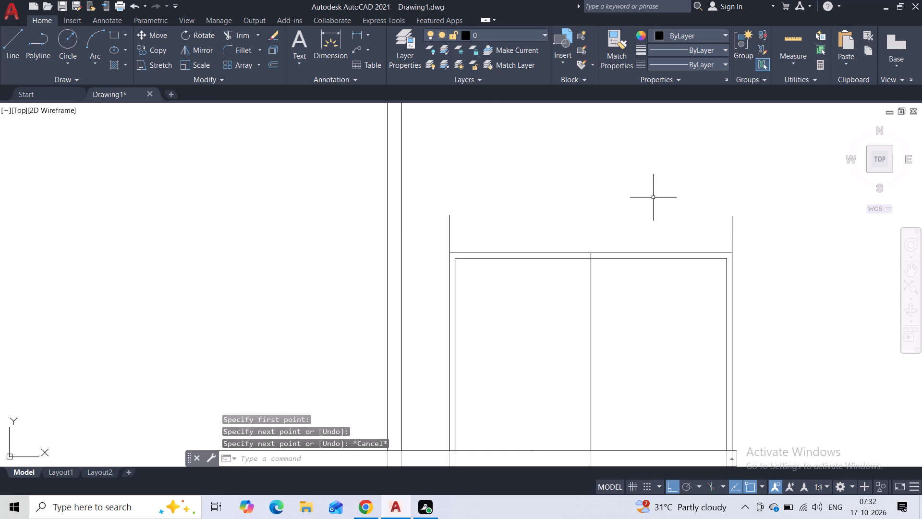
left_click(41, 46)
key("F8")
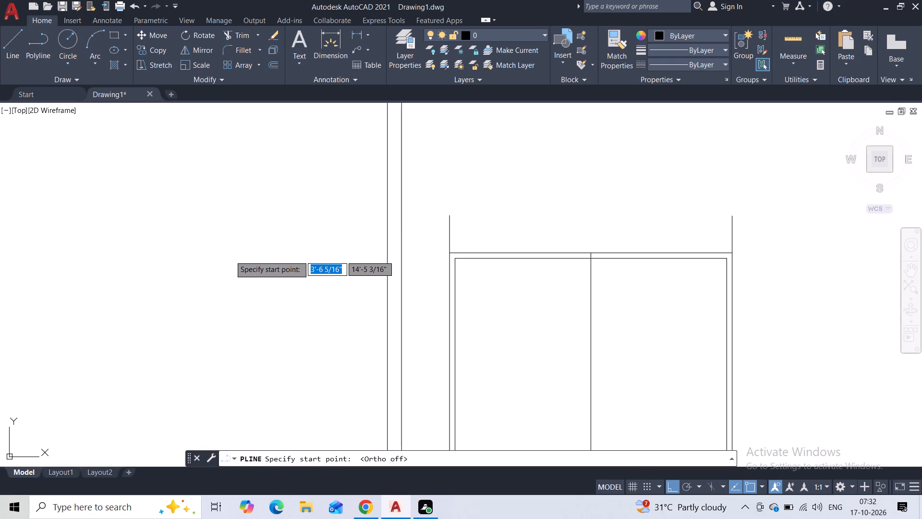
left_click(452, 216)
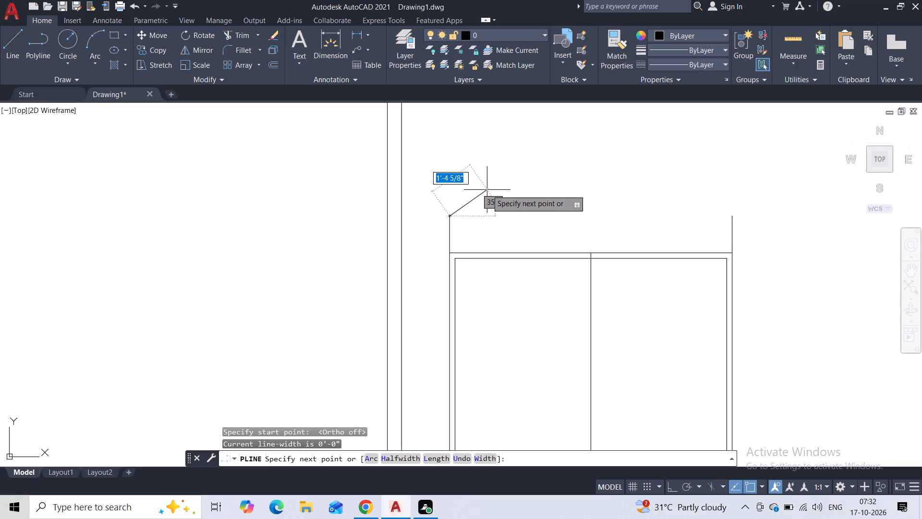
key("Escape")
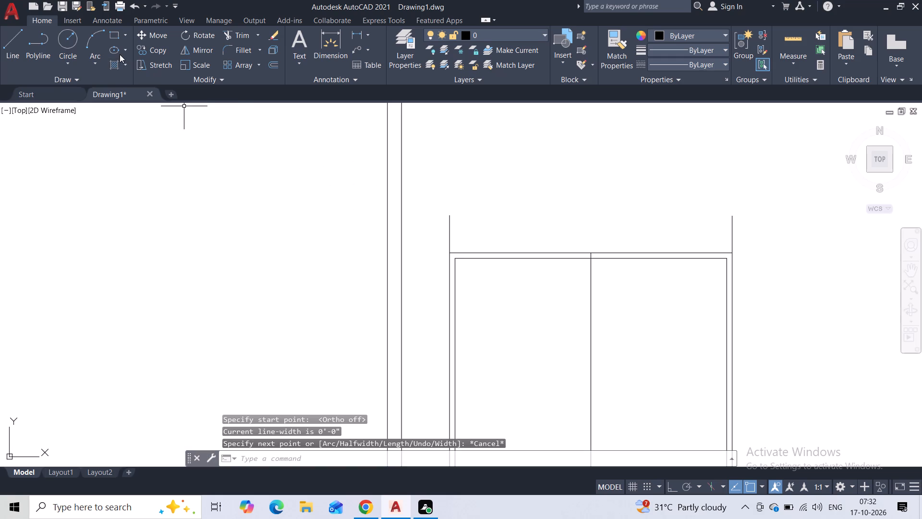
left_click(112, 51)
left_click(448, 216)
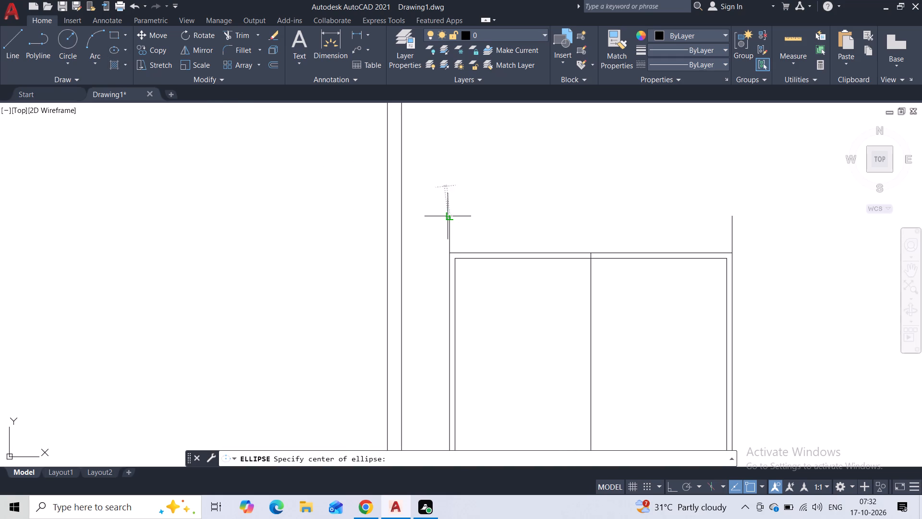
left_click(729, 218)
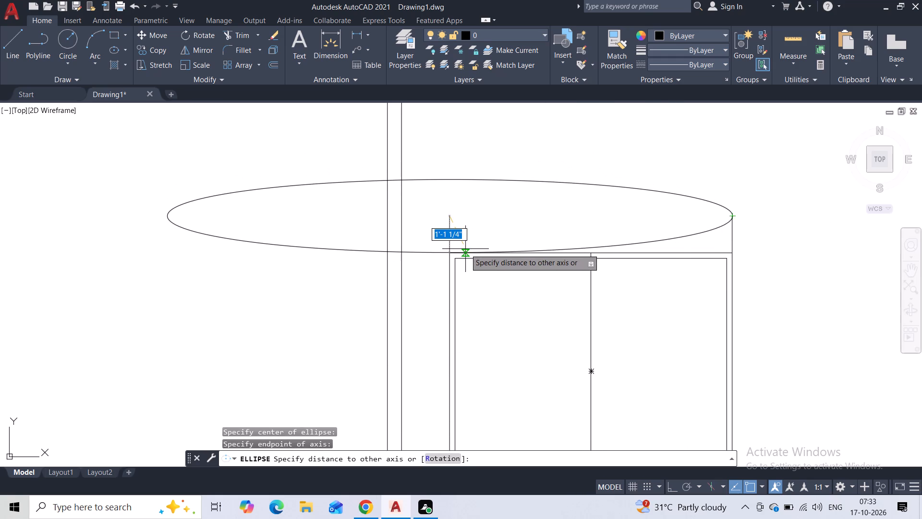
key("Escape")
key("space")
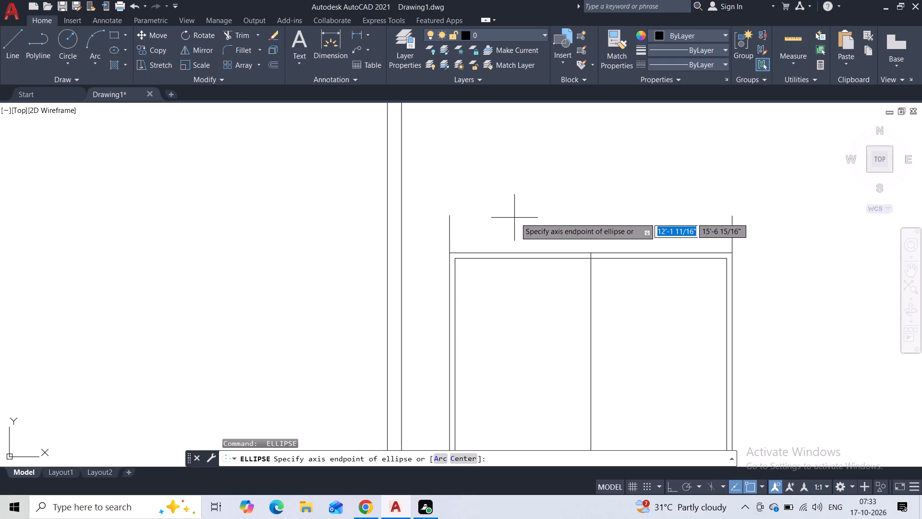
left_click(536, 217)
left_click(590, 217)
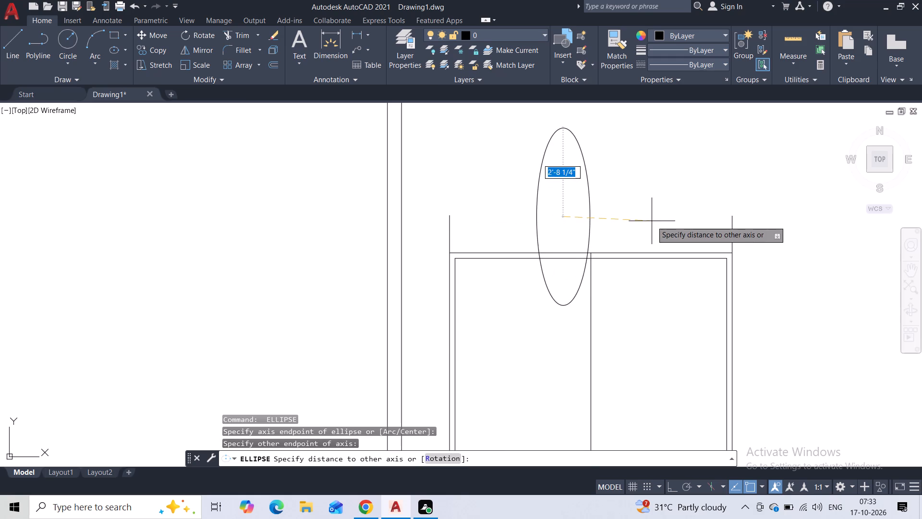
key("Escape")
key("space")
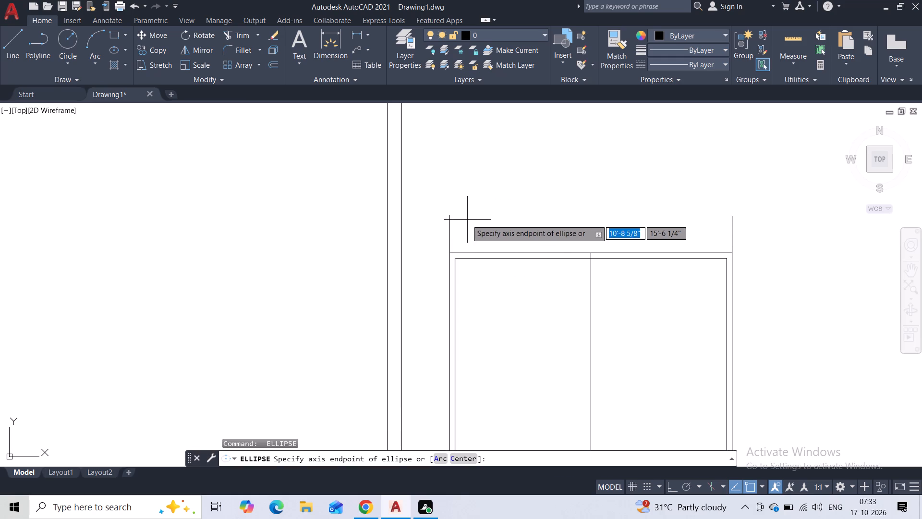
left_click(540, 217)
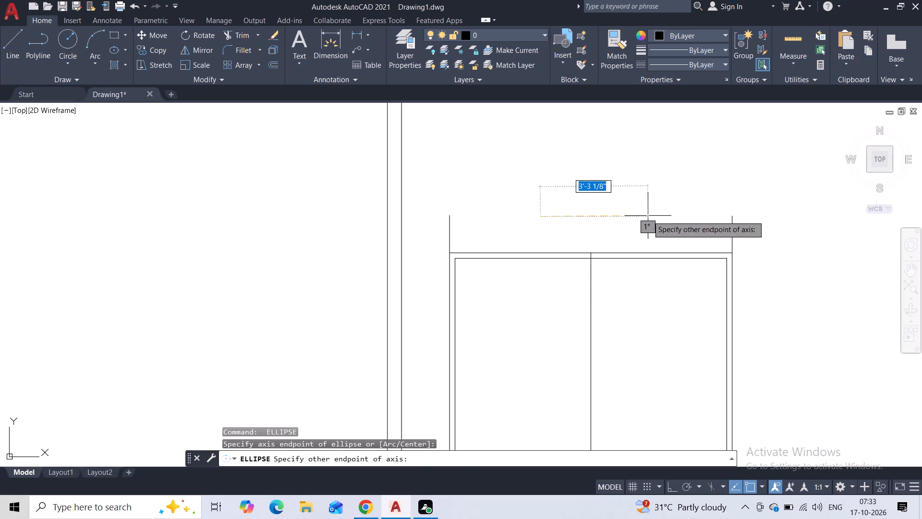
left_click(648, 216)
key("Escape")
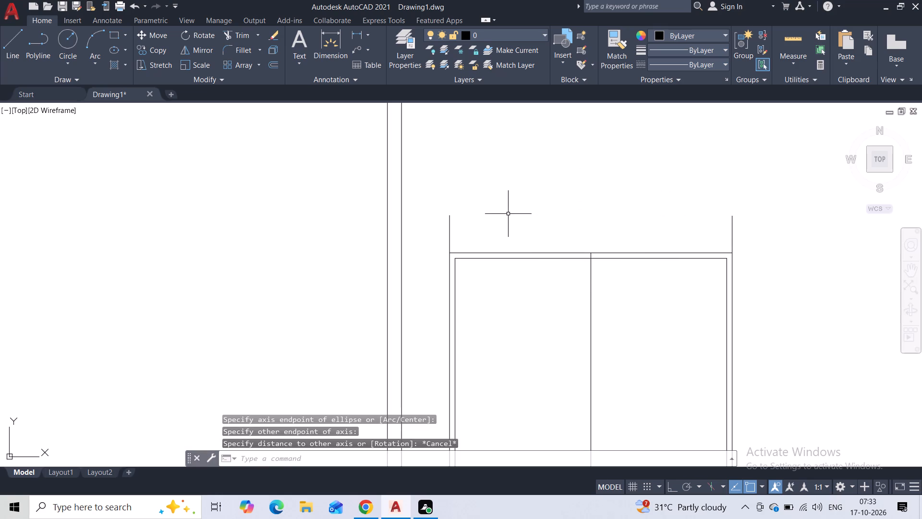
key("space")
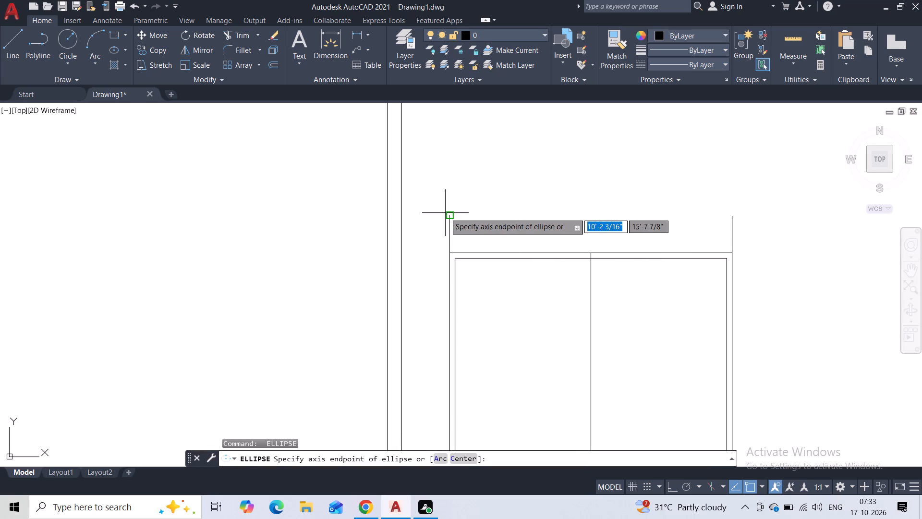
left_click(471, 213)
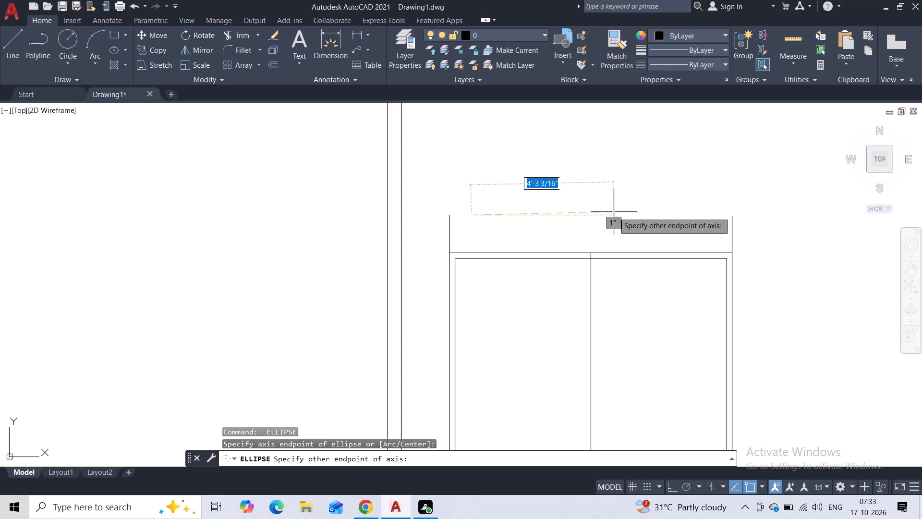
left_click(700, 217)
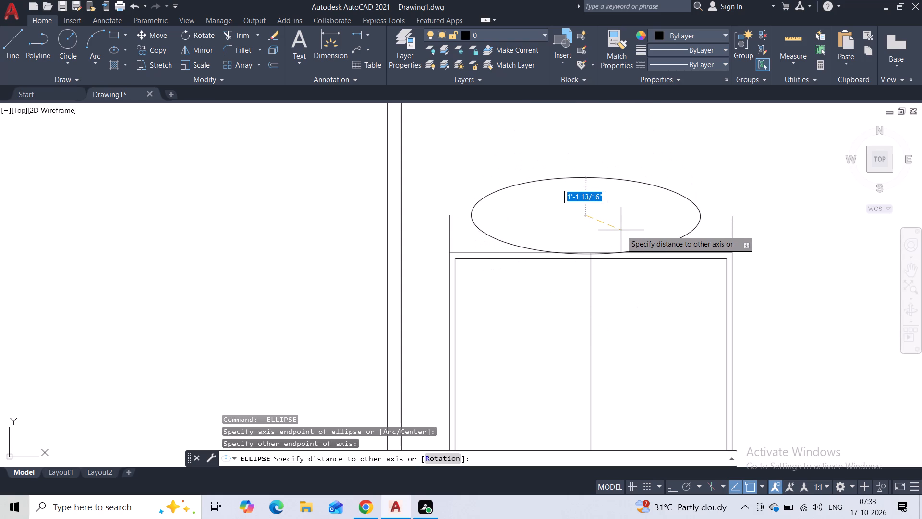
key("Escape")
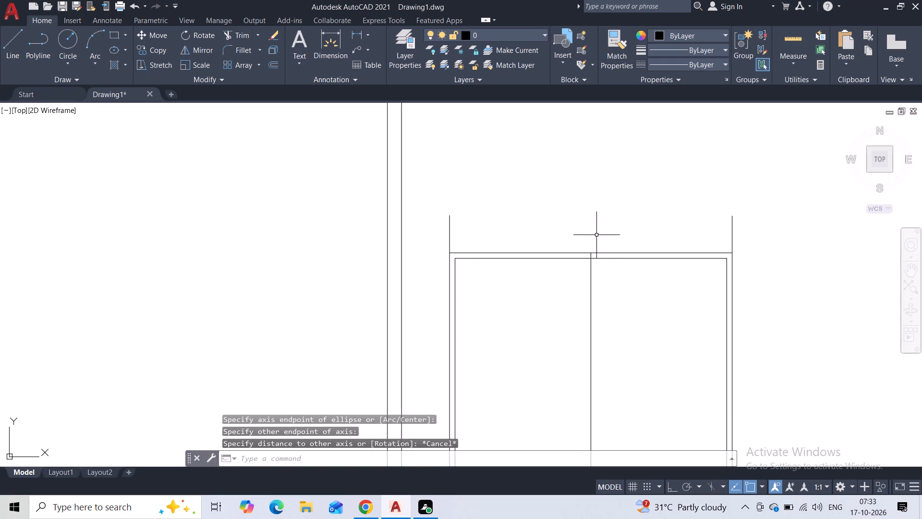
Draw an ellipse whose long axis joins the upper ends of the two short vertical lines, with a half-height just over 1'.
key("space")
left_click(450, 217)
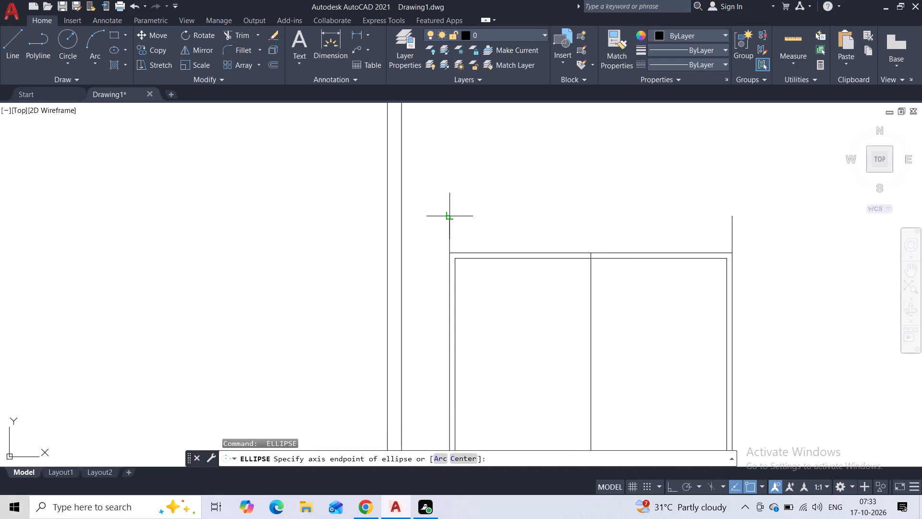
left_click(729, 217)
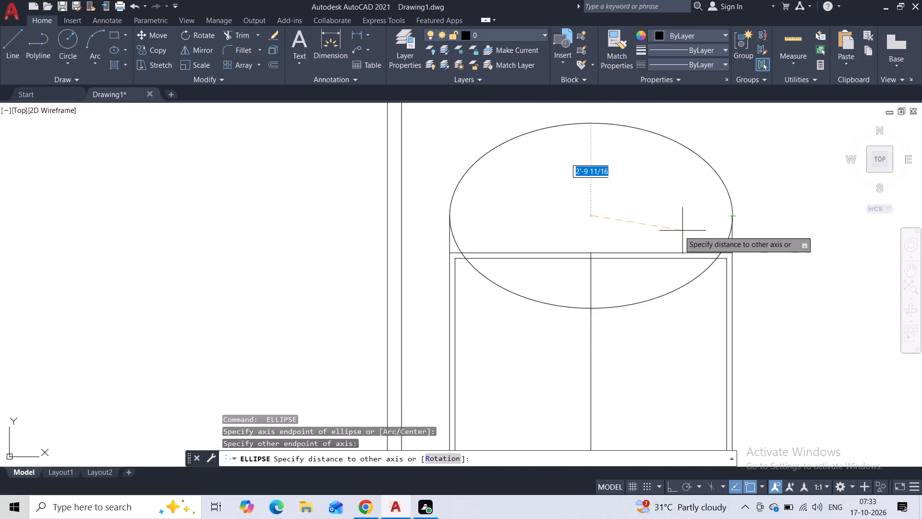
left_click(619, 241)
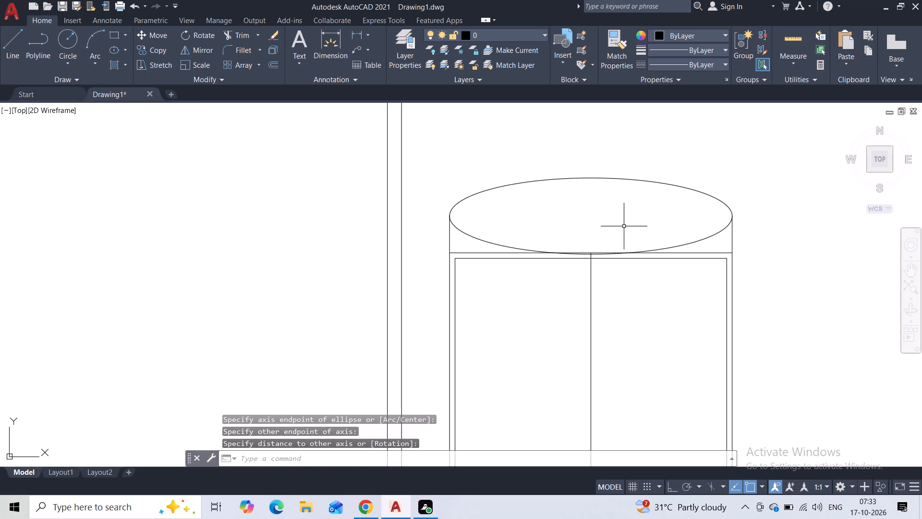
Trim away the lower half of the ellipse above the framed opening, including the small remnants at the frame's top edge, leaving only the arch.
left_click(240, 36)
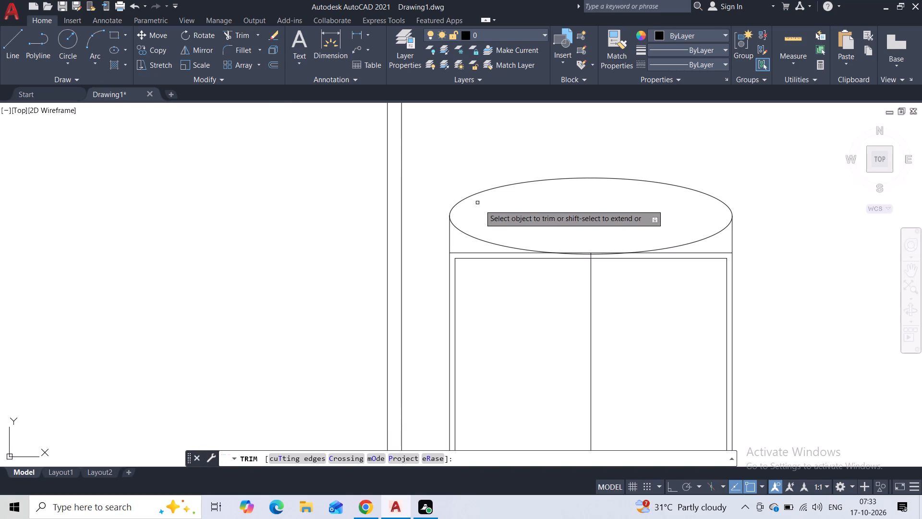
left_click_drag(480, 210, 465, 237)
scroll(602, 259, "up", 3)
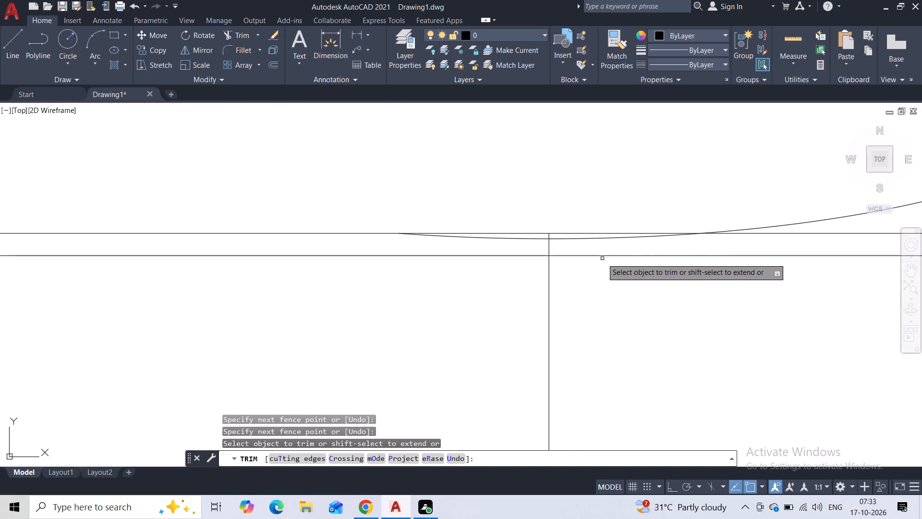
scroll(602, 259, "up", 1)
left_click(455, 226)
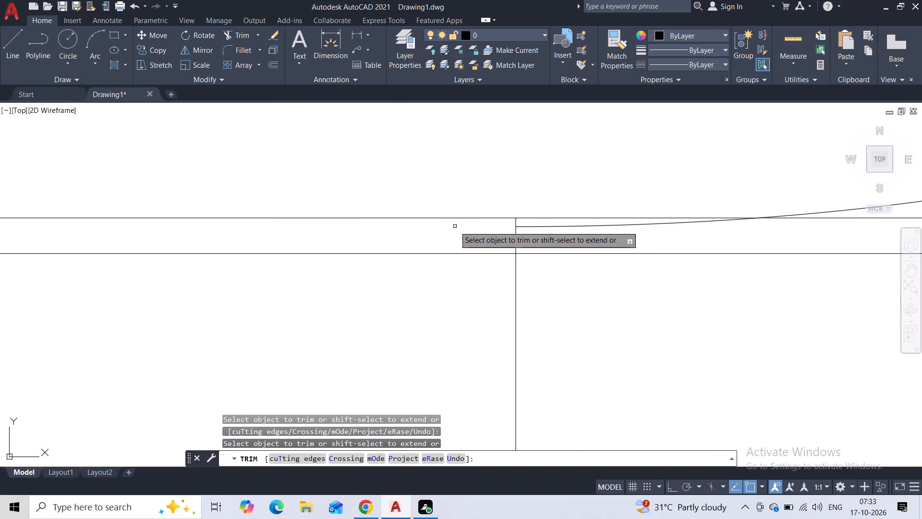
left_click(544, 228)
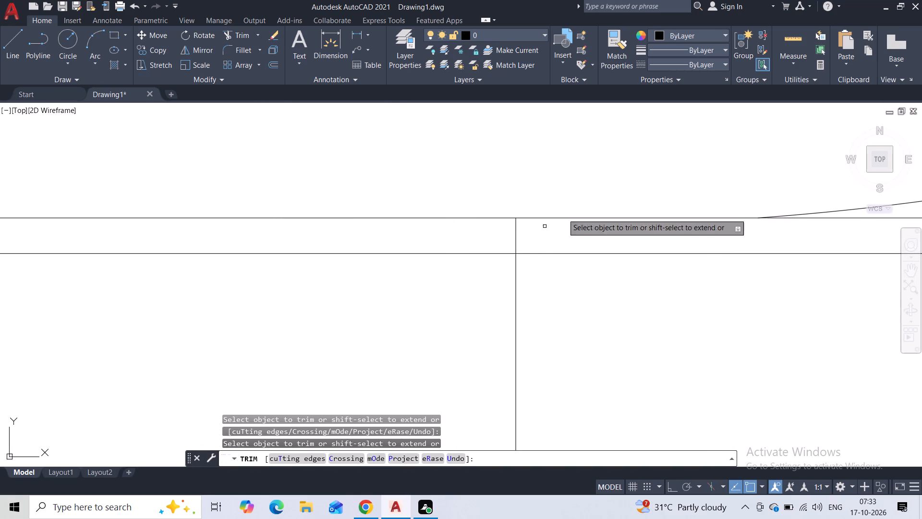
scroll(596, 192, "down", 1)
middle_click_drag(597, 192, 386, 237)
left_click_drag(688, 193, 727, 209)
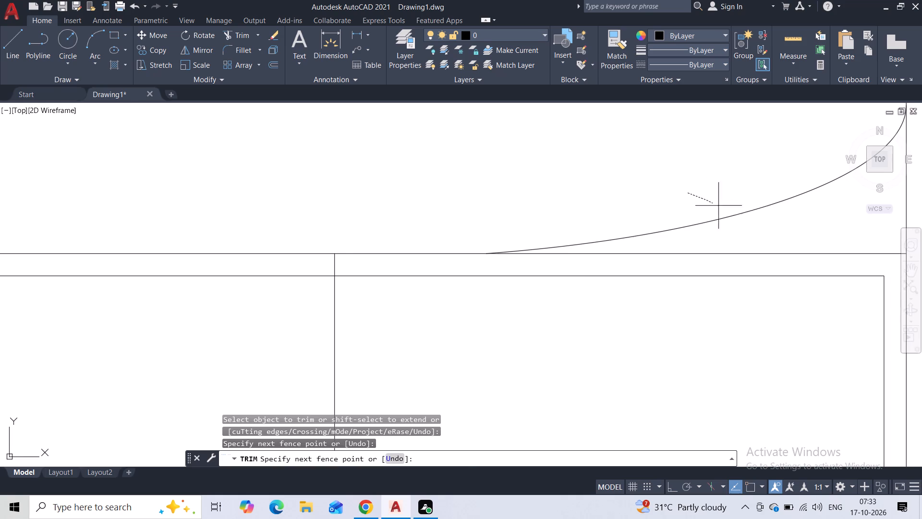
left_click_drag(727, 209, 738, 218)
scroll(731, 215, "down", 5)
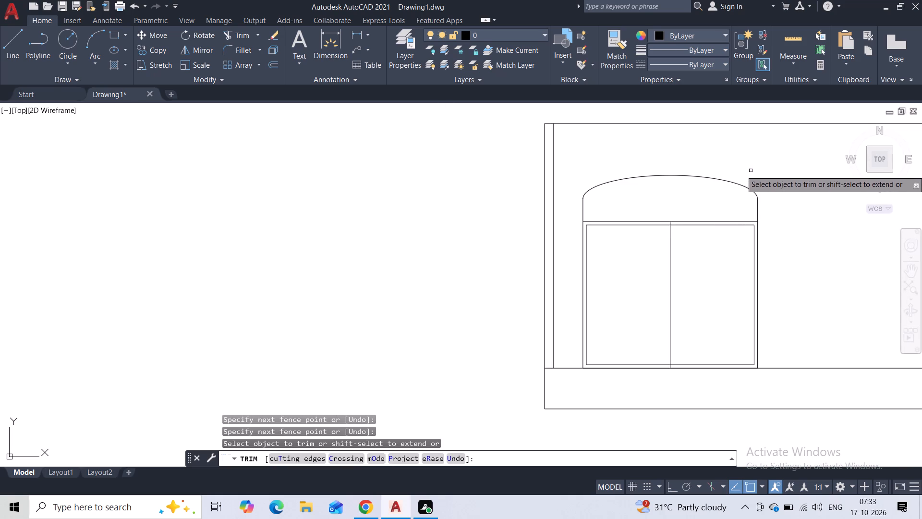
middle_click_drag(751, 170, 534, 189)
key("Escape")
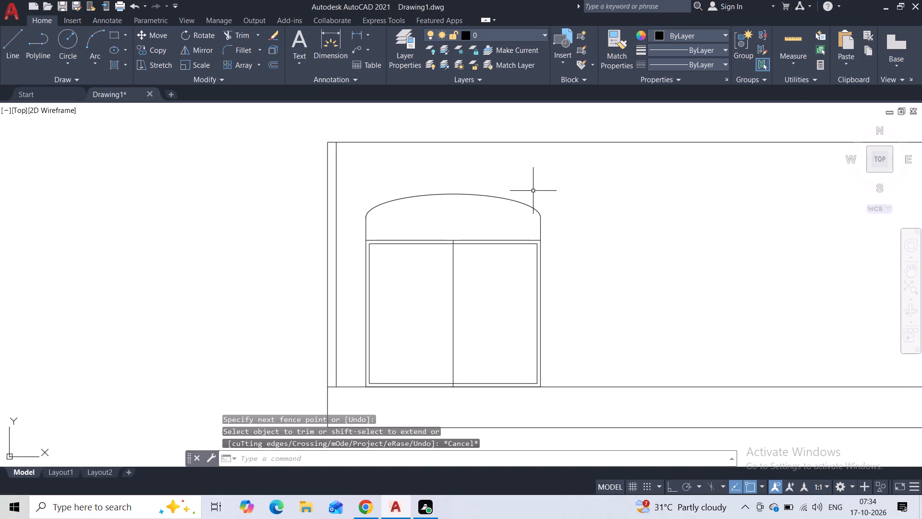
Offset the wall's long top line 2' upward.
scroll(528, 219, "down", 1)
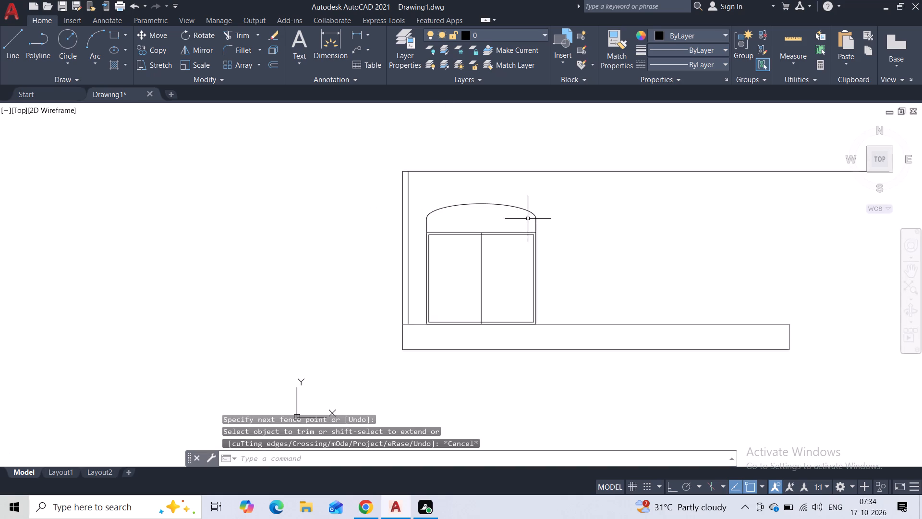
scroll(586, 231, "down", 1)
middle_click_drag(592, 233, 444, 243)
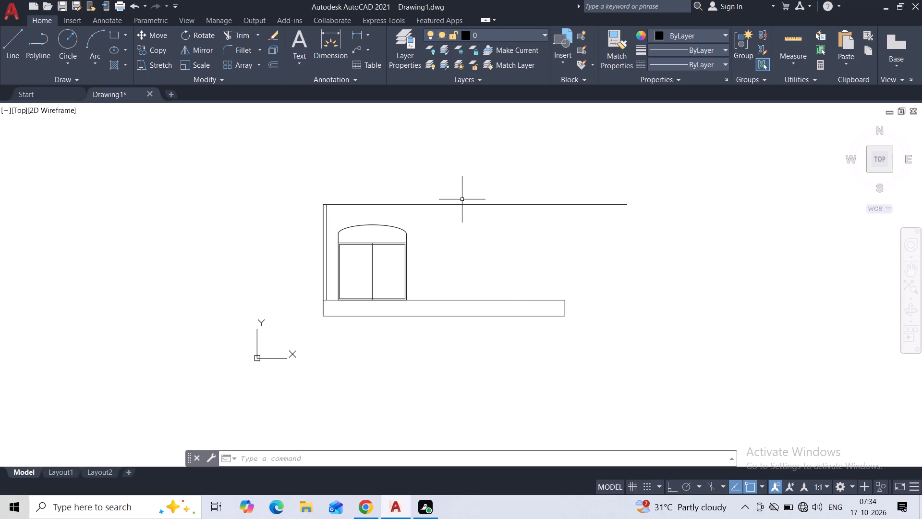
left_click(7, 38)
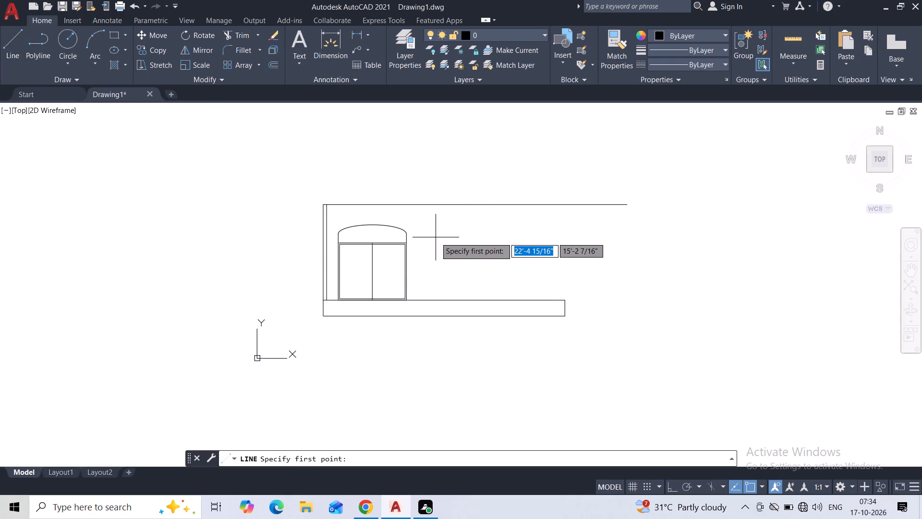
key("Escape")
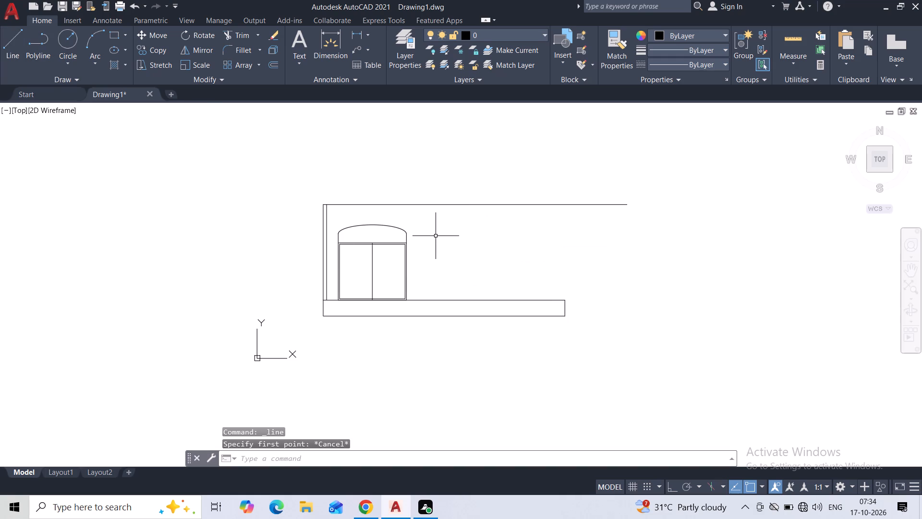
left_click(360, 206)
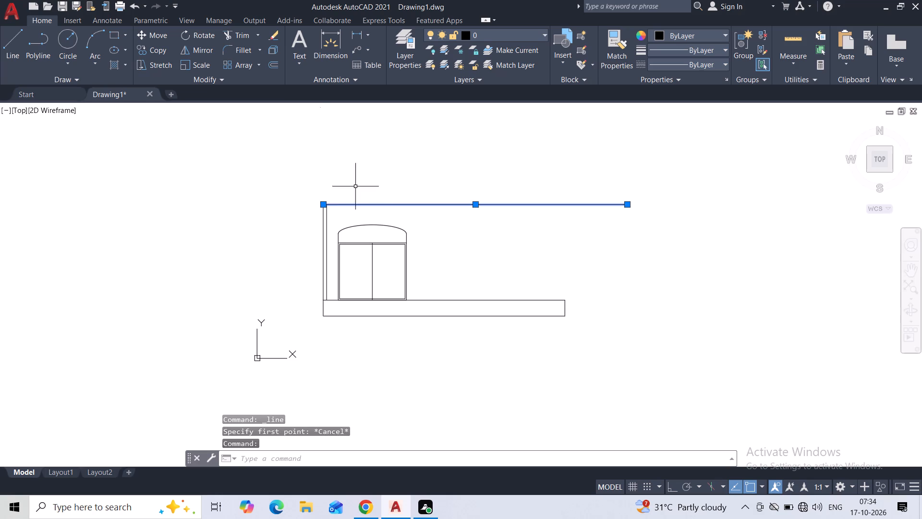
left_click(272, 66)
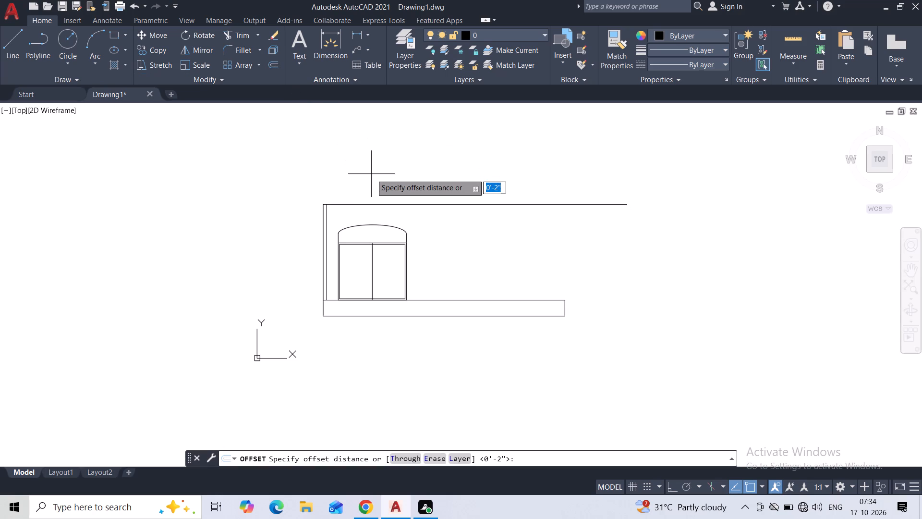
key("BackSpace")
key("2")
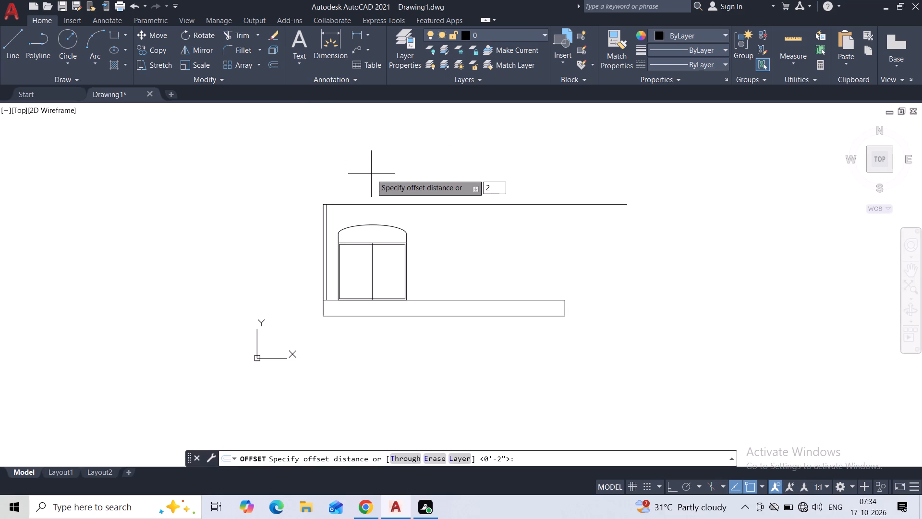
key("apostrophe")
key("Return")
left_click(371, 174)
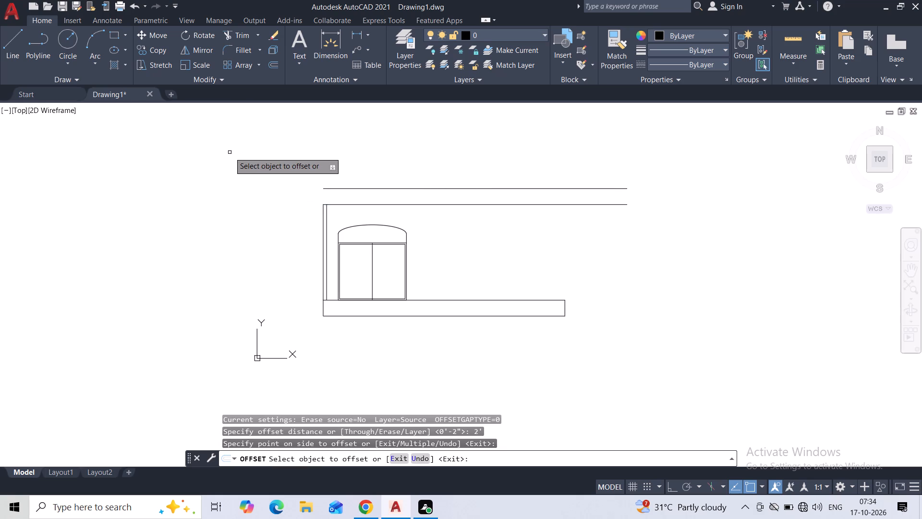
key("Escape")
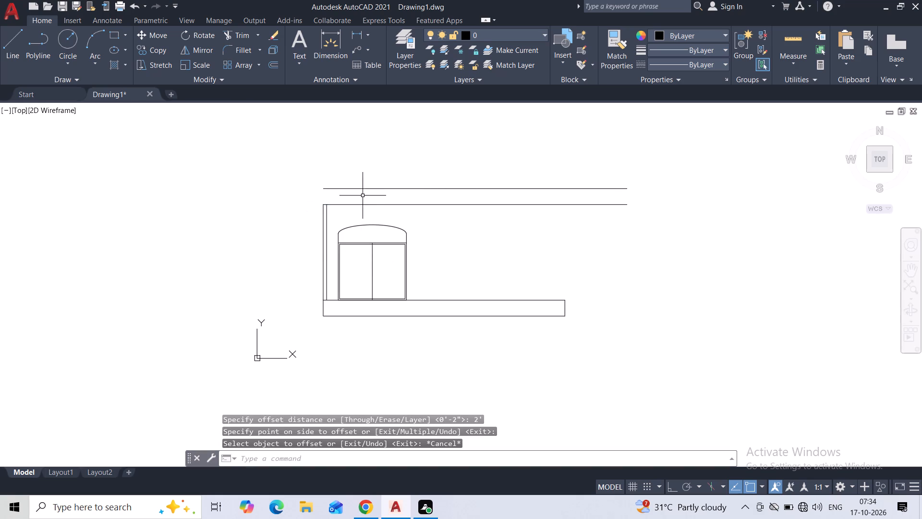
Delete the original top line that sits directly on the ends of the left wall lines.
scroll(363, 196, "up", 1)
left_click(362, 210)
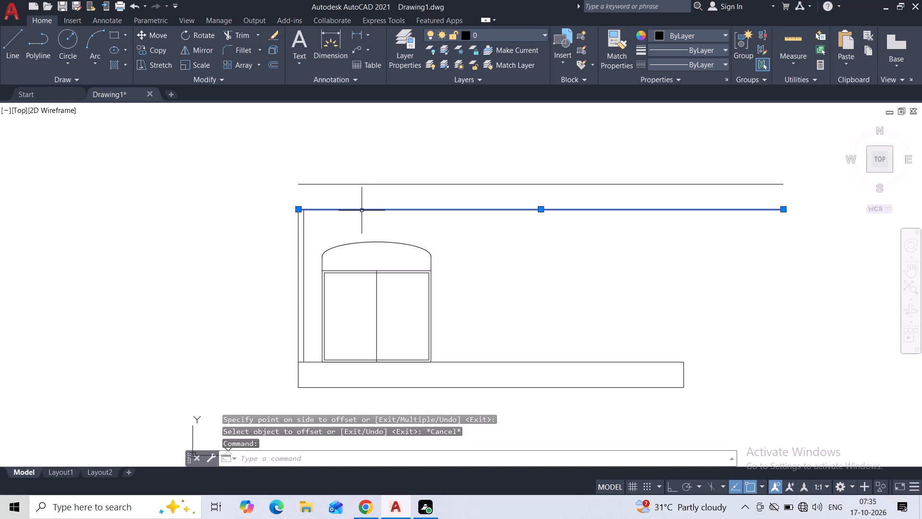
key("Delete")
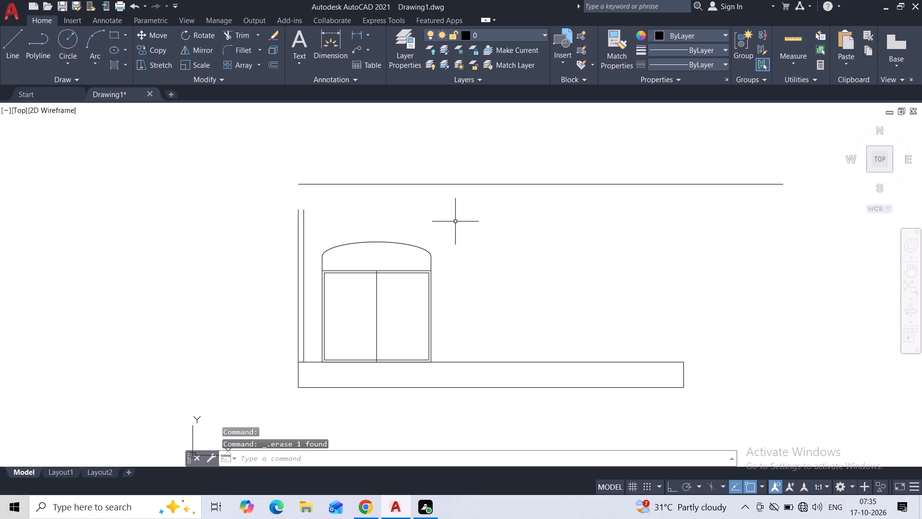
Offset the remaining top line 1' downward.
left_click(376, 185)
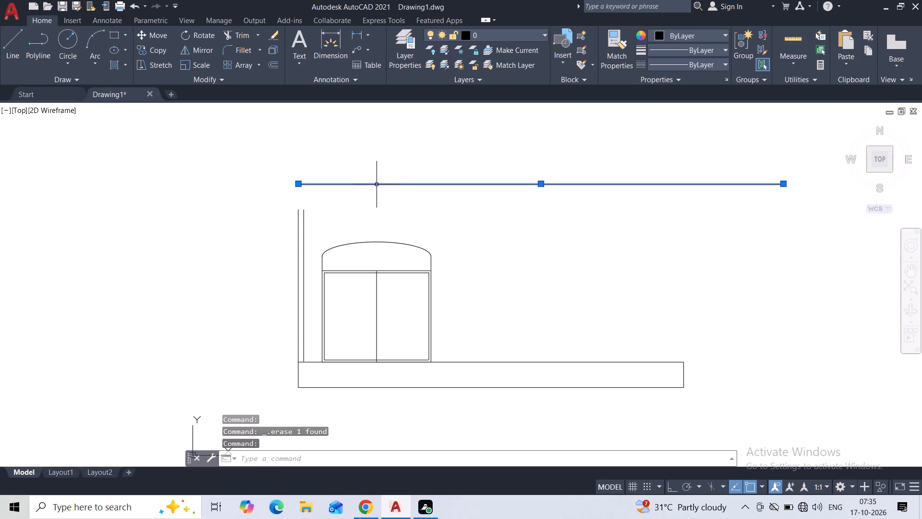
left_click(274, 63)
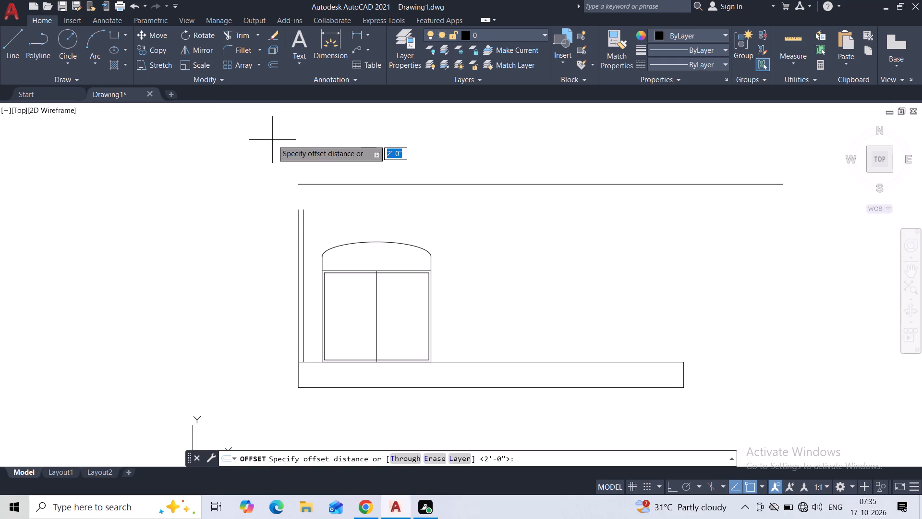
type("1'")
key("Return")
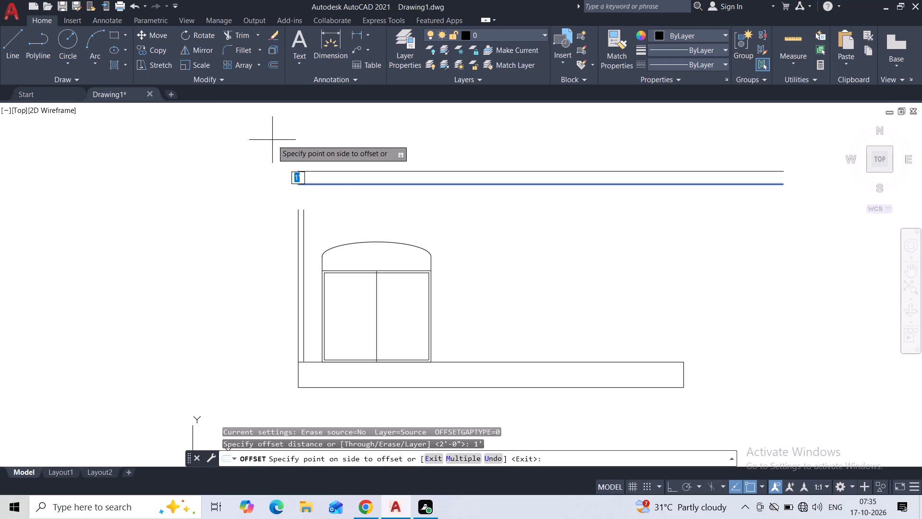
left_click(346, 246)
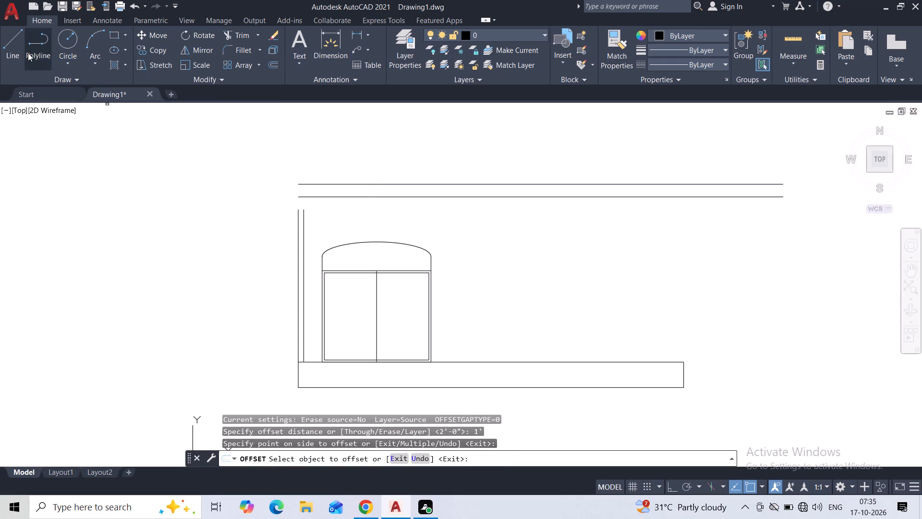
Draw two vertical lines, turning Ortho on for the second, from the upper ends of the left wall lines to the lower top line.
left_click(13, 51)
scroll(267, 206, "up", 3)
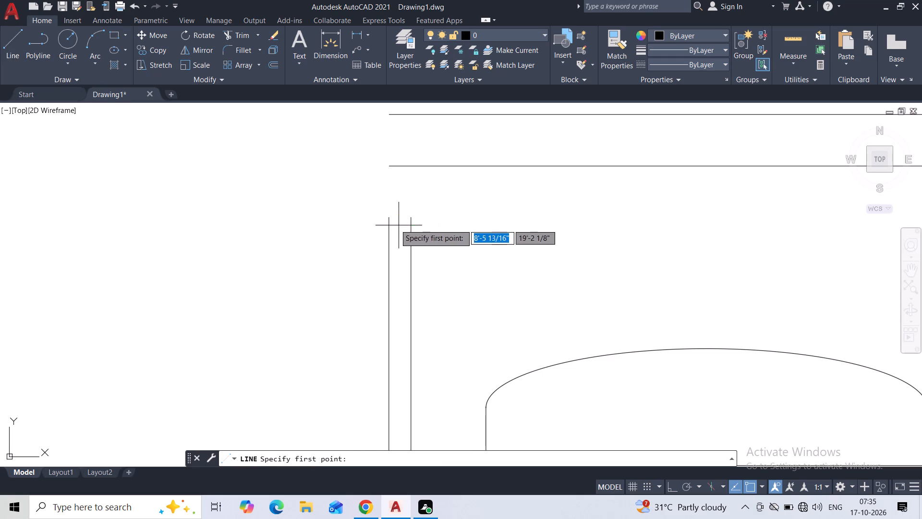
left_click(386, 221)
left_click(390, 167)
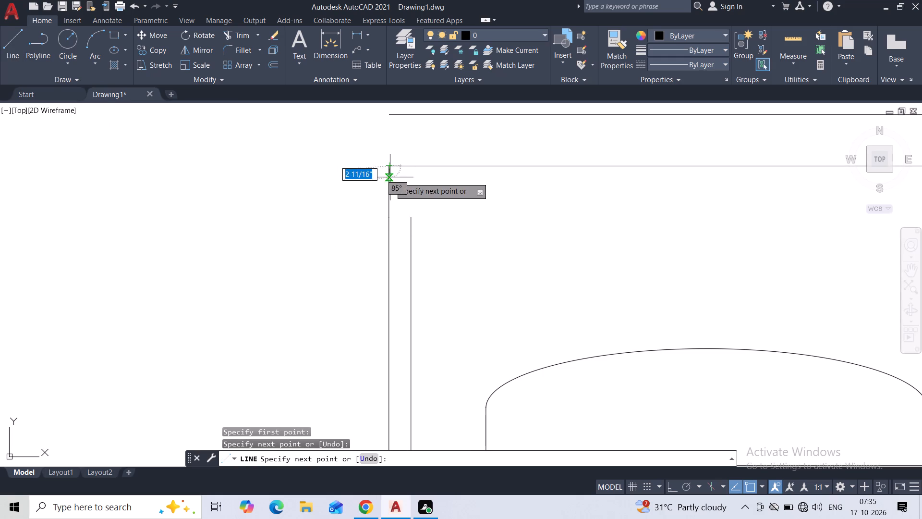
key("space")
key("space")
left_click(411, 218)
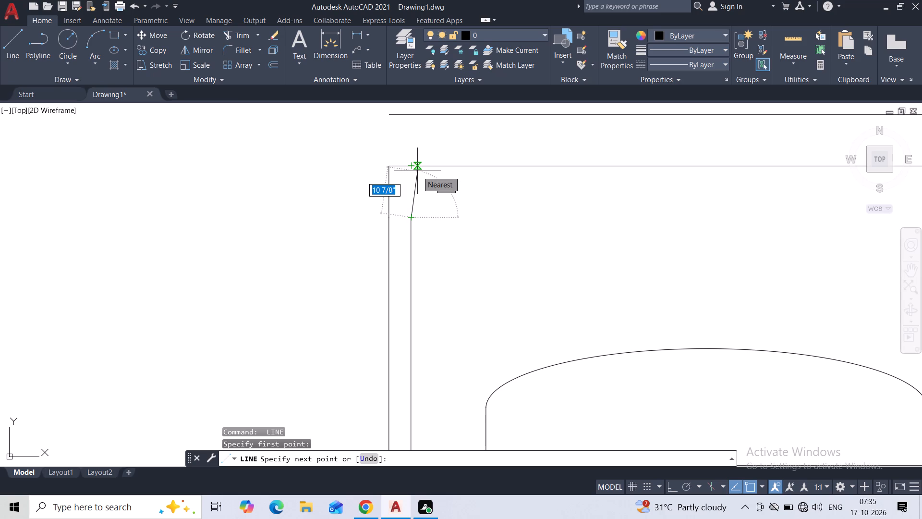
key("F8")
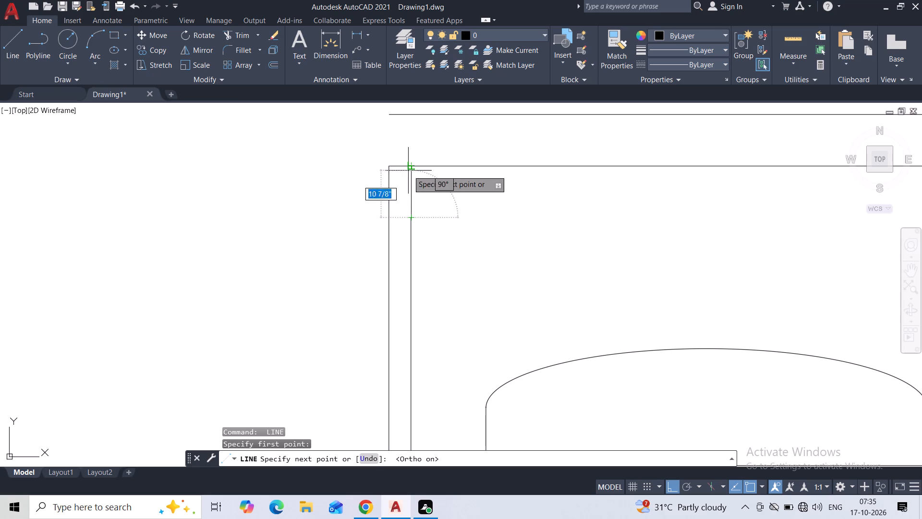
left_click(409, 169)
key("space")
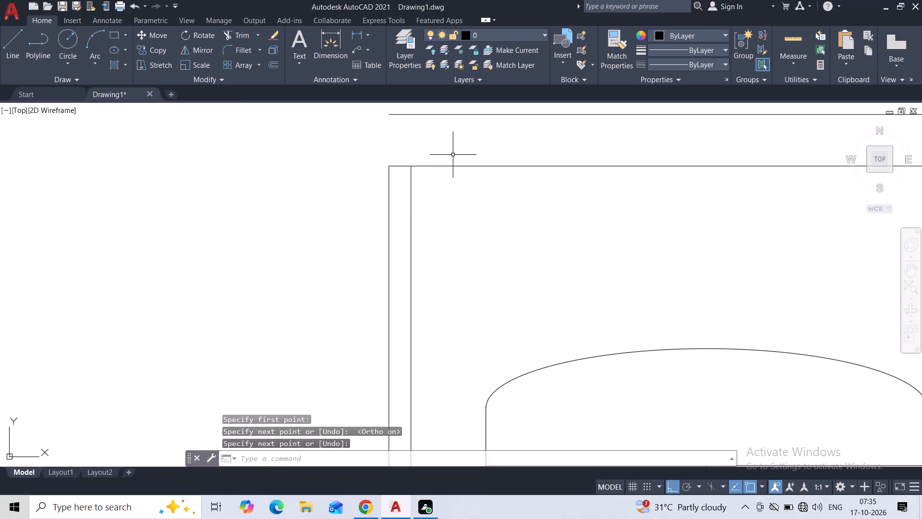
Delete the uppermost horizontal line above the wall.
scroll(458, 140, "down", 2)
middle_click_drag(471, 140, 393, 156)
left_click(428, 125)
left_click(409, 150)
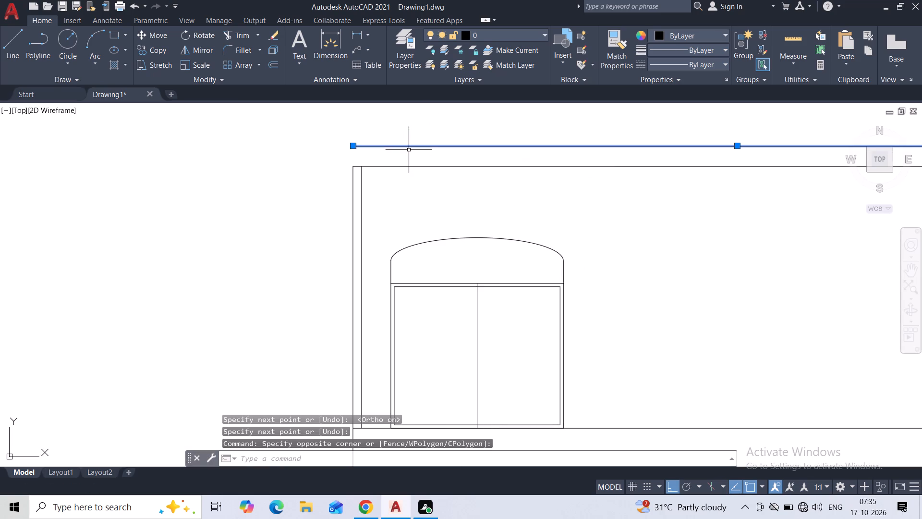
key("Delete")
Draw a 13' vertical line from the top line down to the base, a short distance right of the arched opening.
scroll(411, 156, "down", 2)
middle_click_drag(444, 185, 404, 166)
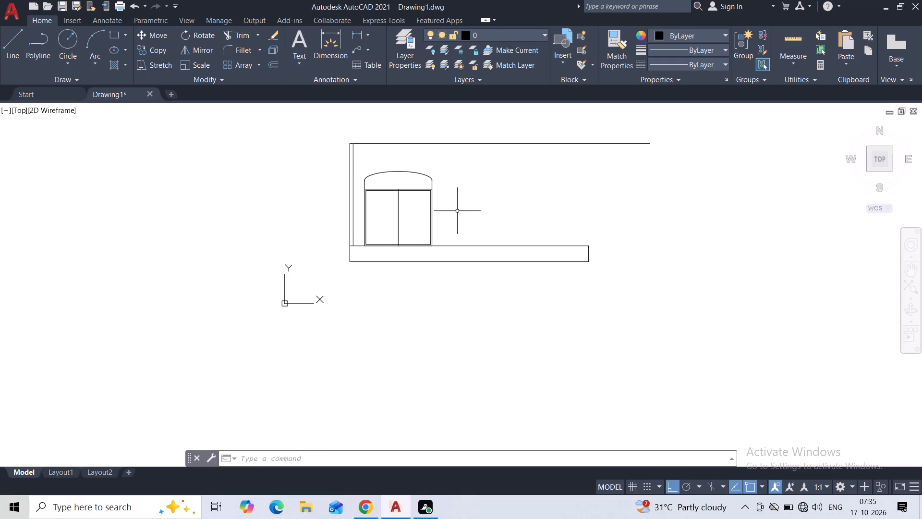
key("space")
key("space")
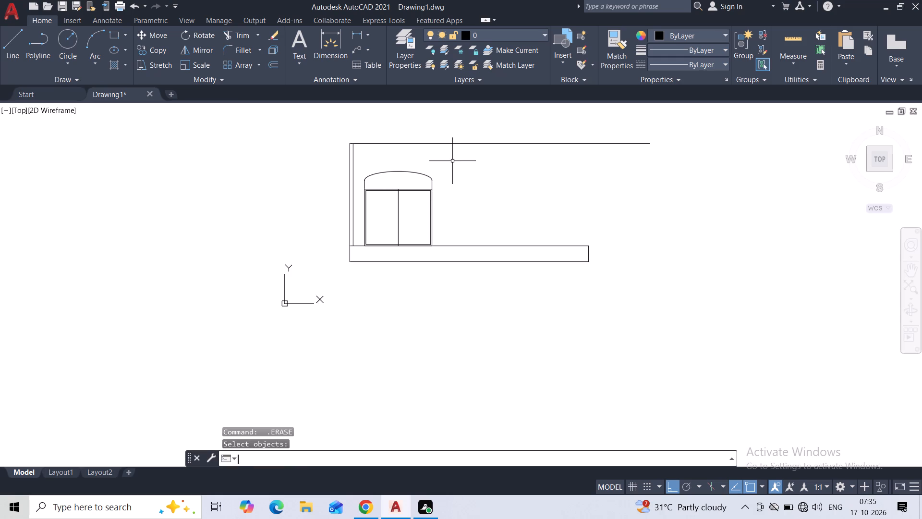
left_click(2, 52)
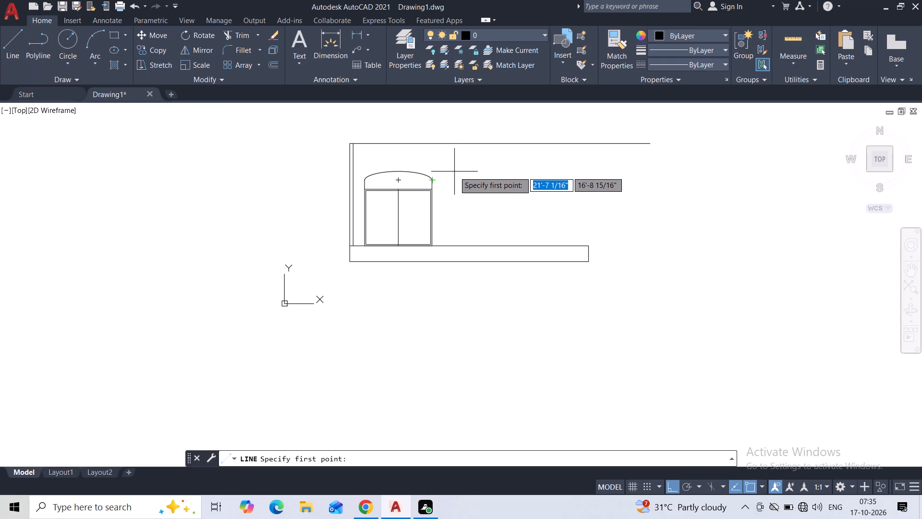
left_click(452, 147)
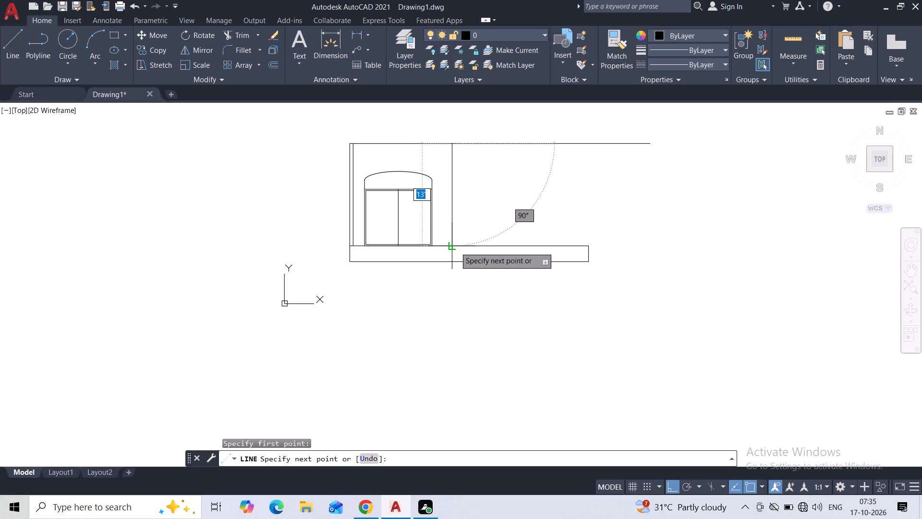
left_click(455, 247)
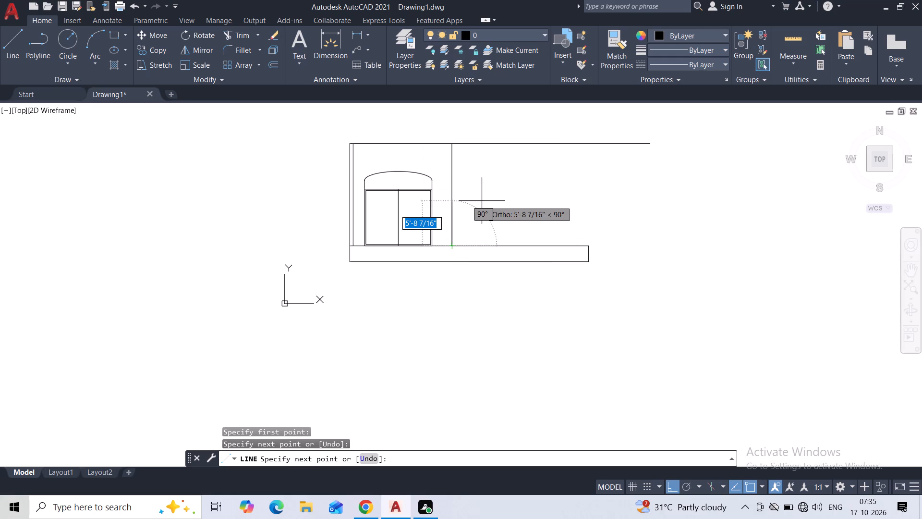
key("space")
middle_click_drag(462, 200, 468, 165)
scroll(420, 207, "up", 2)
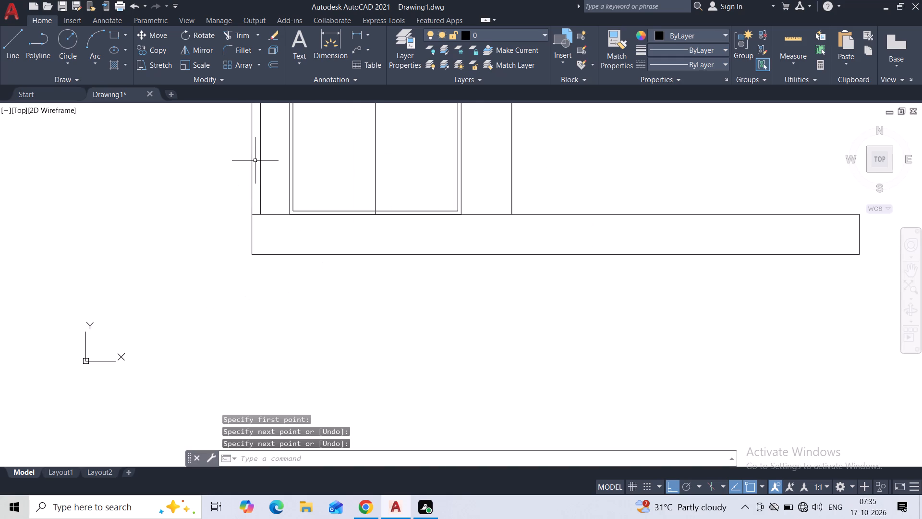
With Ortho off, draw a slanted polyline from the base's top edge, just left of the arched opening, to the base's lower-left corner.
key("F8")
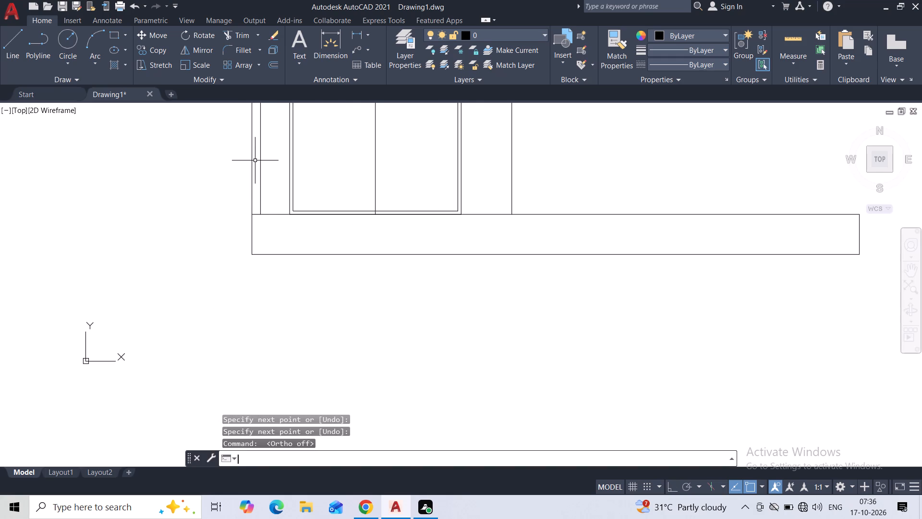
left_click(54, 57)
double_click(40, 54)
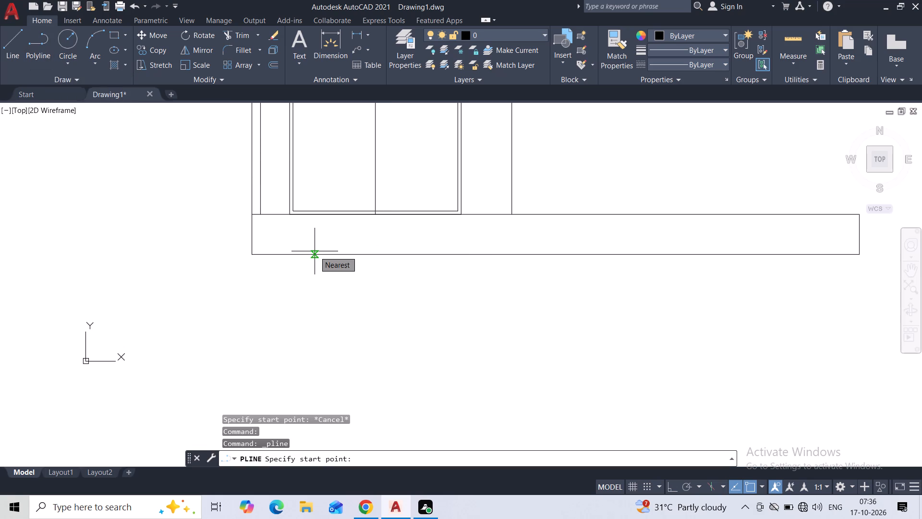
left_click(281, 216)
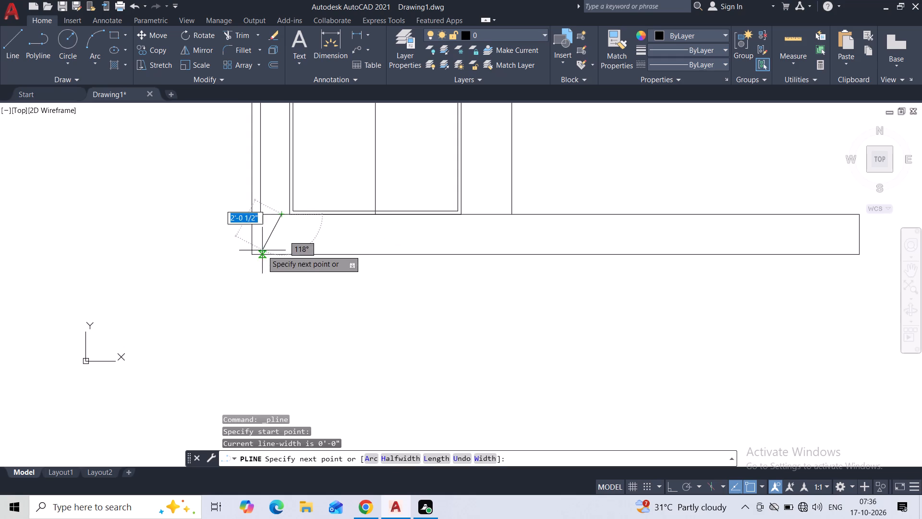
left_click(255, 256)
key("space")
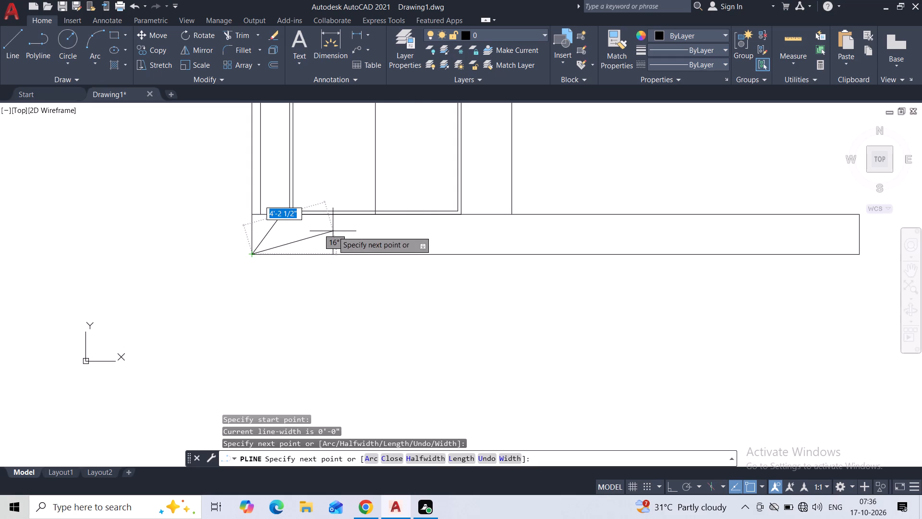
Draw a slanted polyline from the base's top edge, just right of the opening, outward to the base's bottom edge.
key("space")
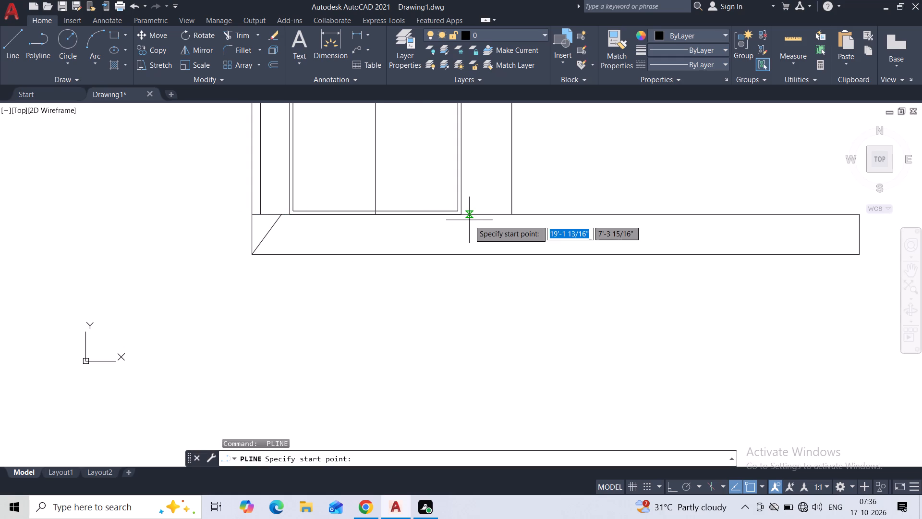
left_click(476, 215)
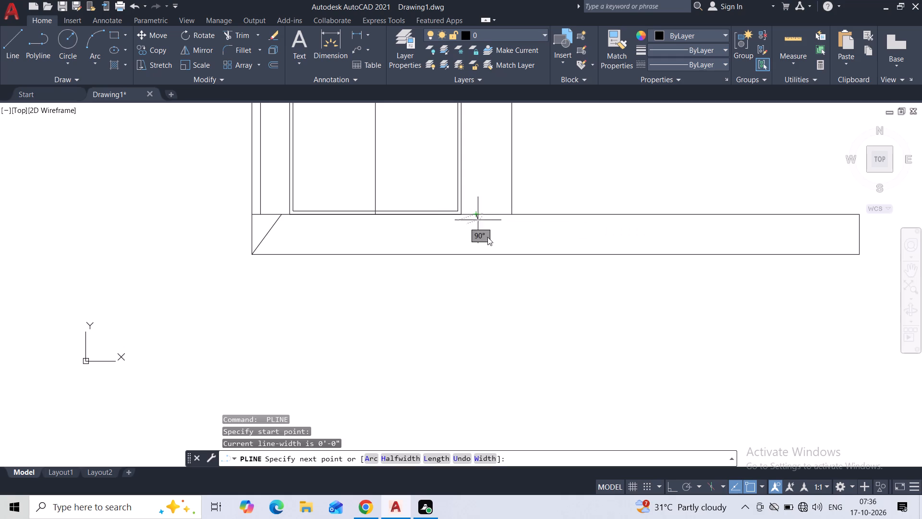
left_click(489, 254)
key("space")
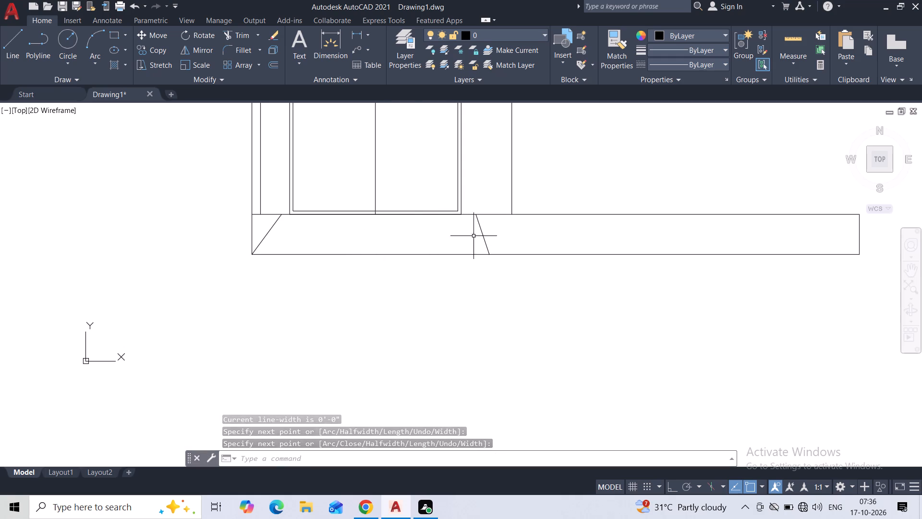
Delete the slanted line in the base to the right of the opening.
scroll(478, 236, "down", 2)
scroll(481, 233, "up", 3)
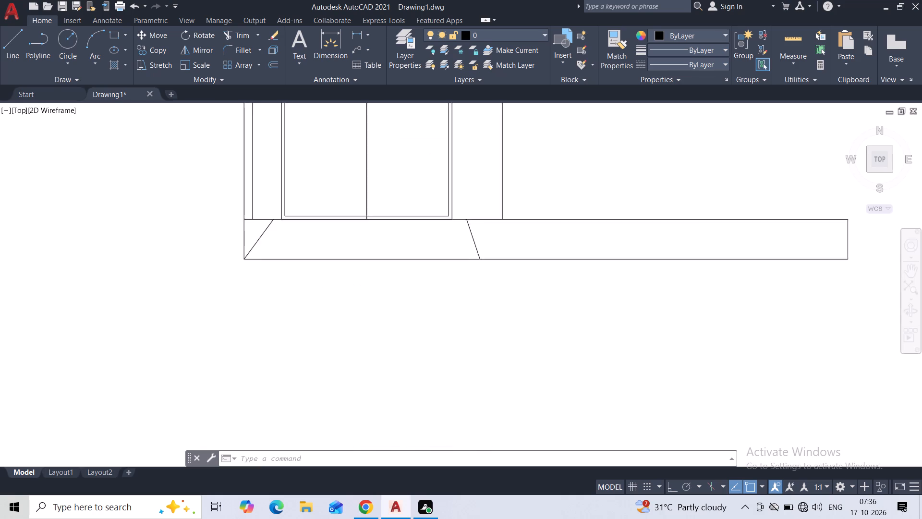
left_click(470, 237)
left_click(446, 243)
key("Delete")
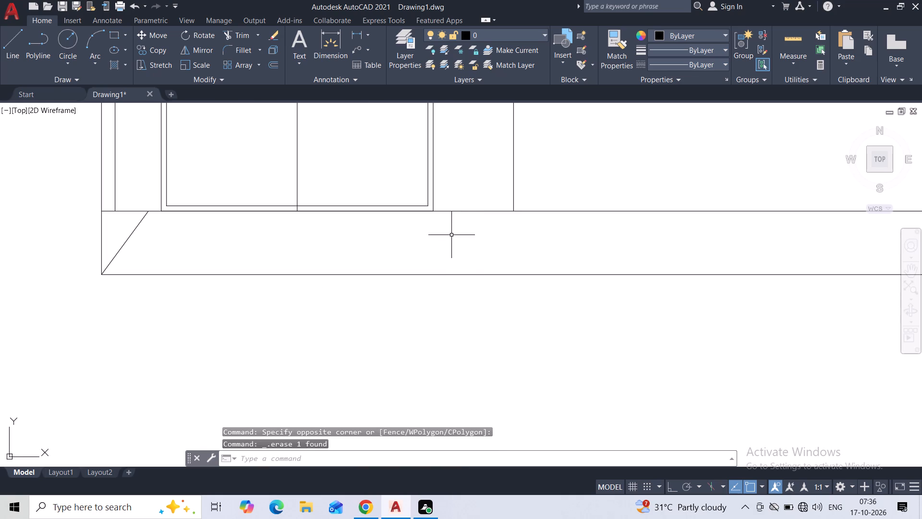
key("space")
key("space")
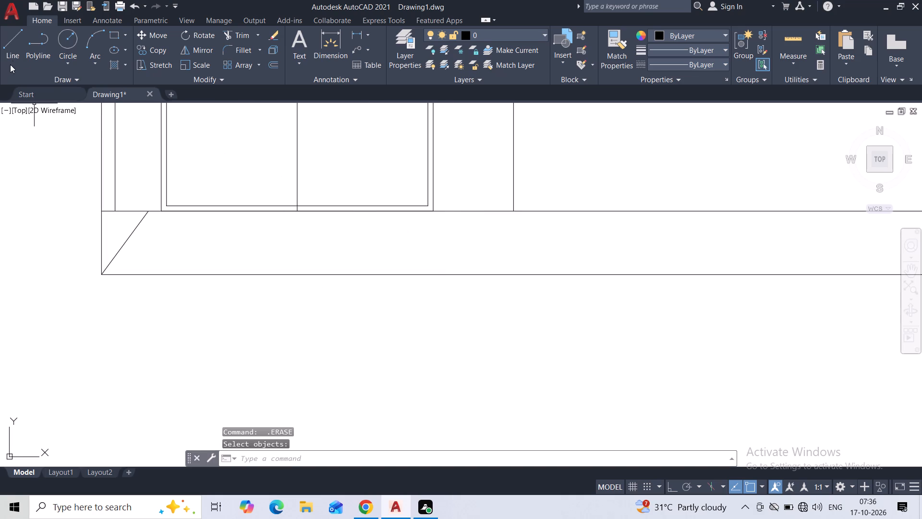
Draw a slanted polyline about 2'-1 11/16" long from the base's top edge, just right of the opening, outward to its bottom edge.
left_click(34, 53)
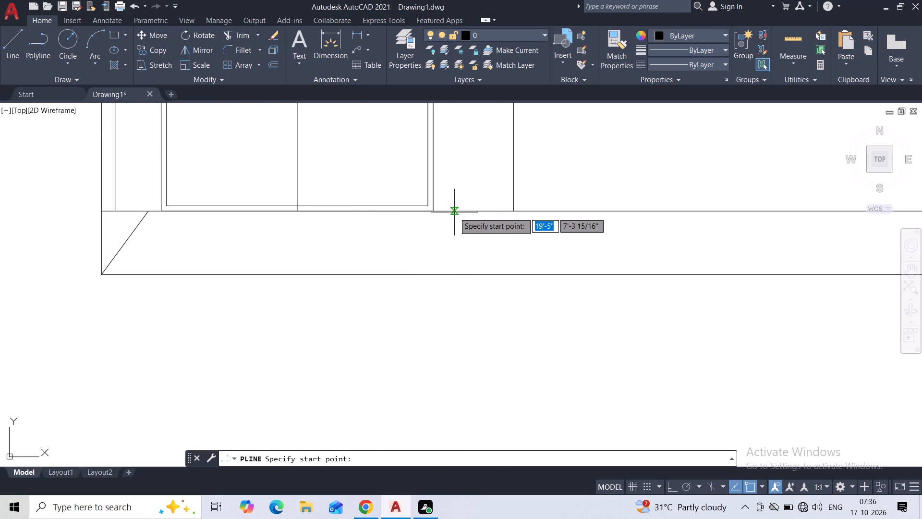
left_click(454, 212)
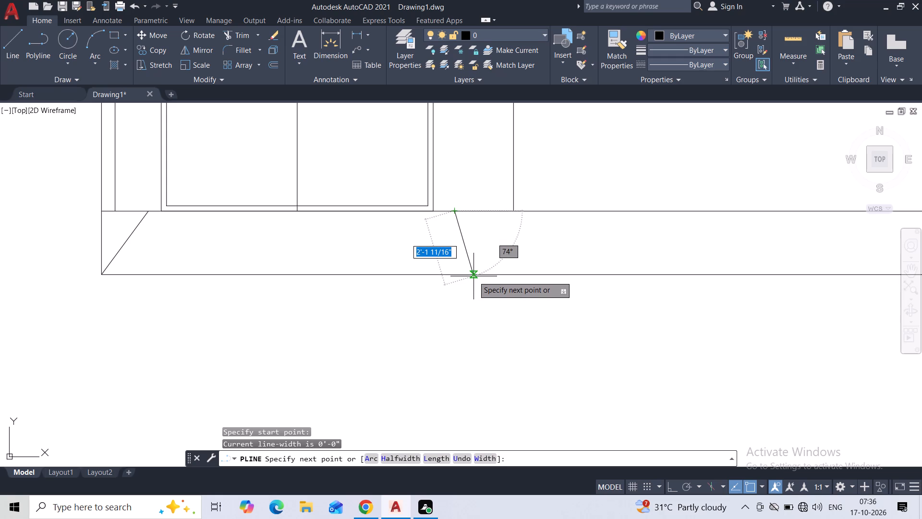
left_click(473, 276)
key("space")
scroll(487, 238, "down", 1)
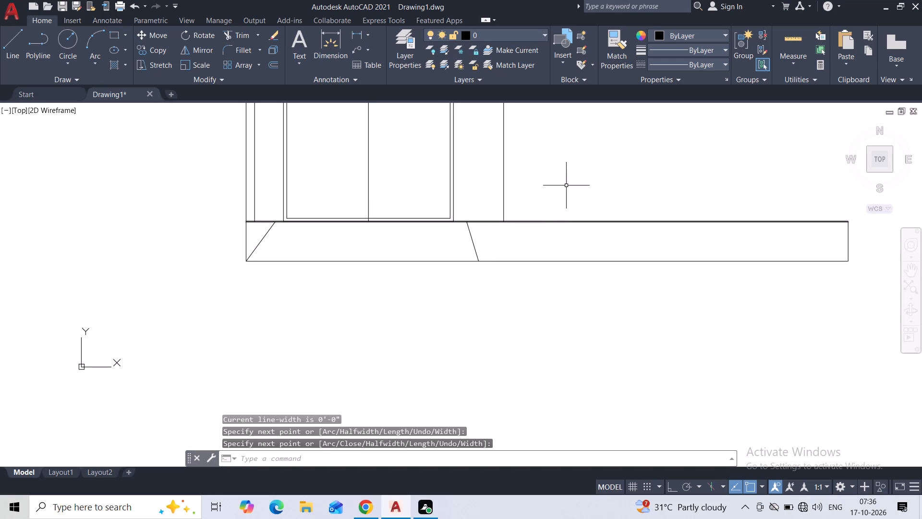
Hatch the trapezoid between the two slanted lines below the opening with a line pattern at angle 25 and scale 22.
scroll(566, 185, "down", 2)
middle_click_drag(567, 178, 546, 231)
scroll(484, 243, "up", 3)
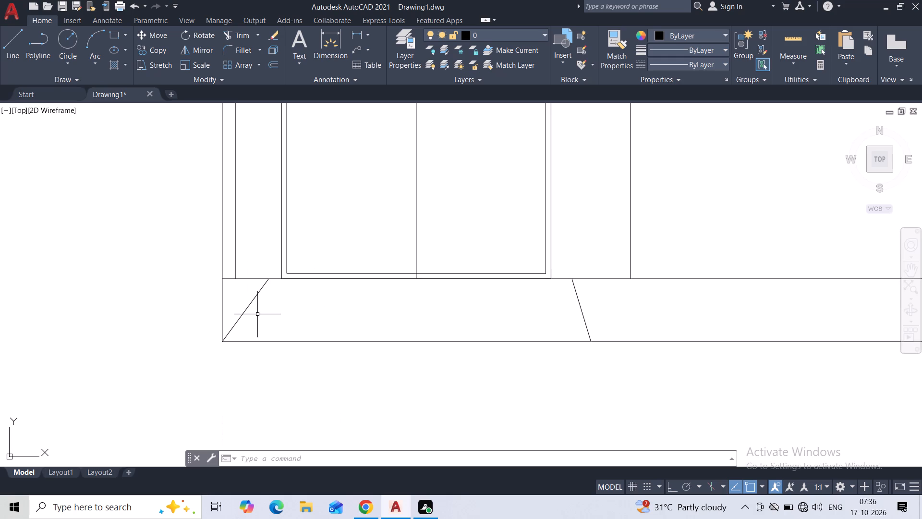
key("h")
left_click(276, 341)
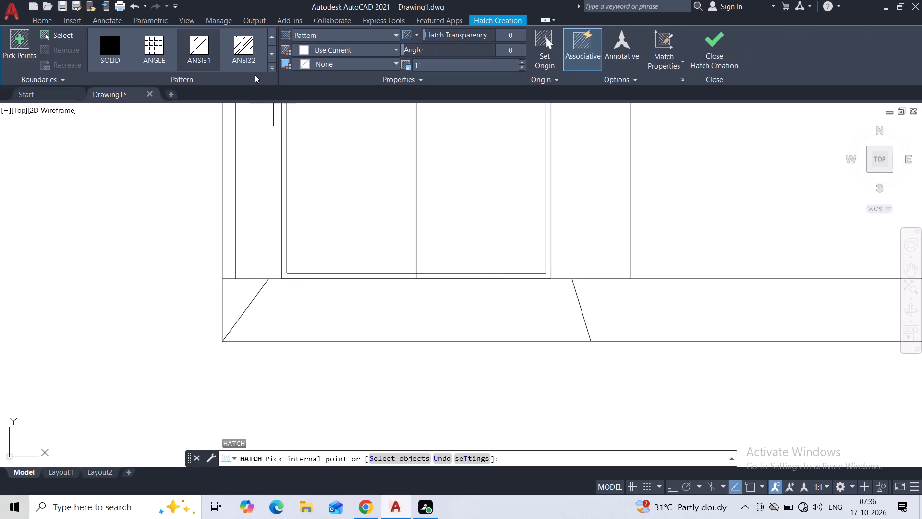
left_click(512, 51)
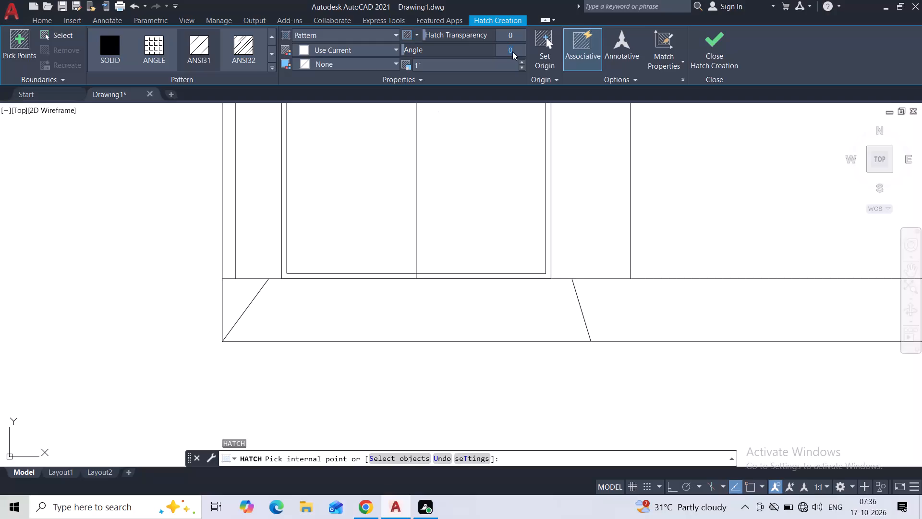
type("25")
key("Return")
left_click(329, 312)
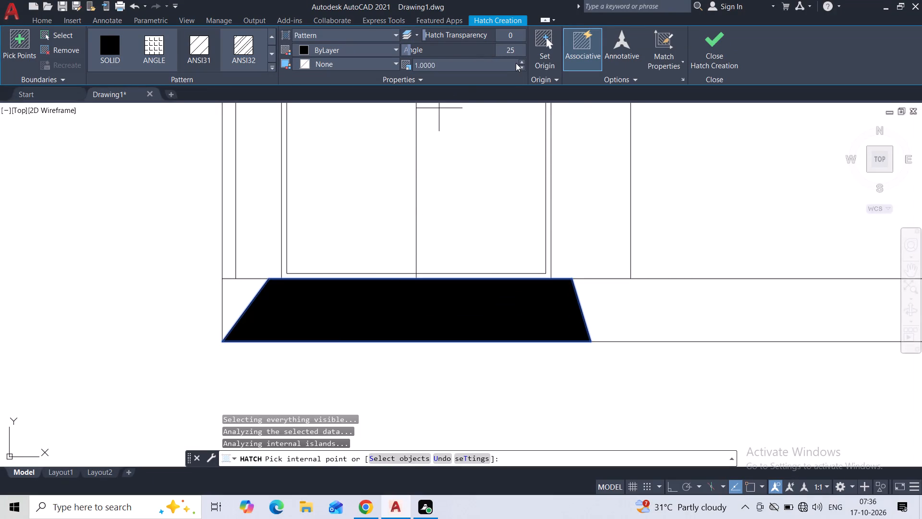
left_click(521, 63)
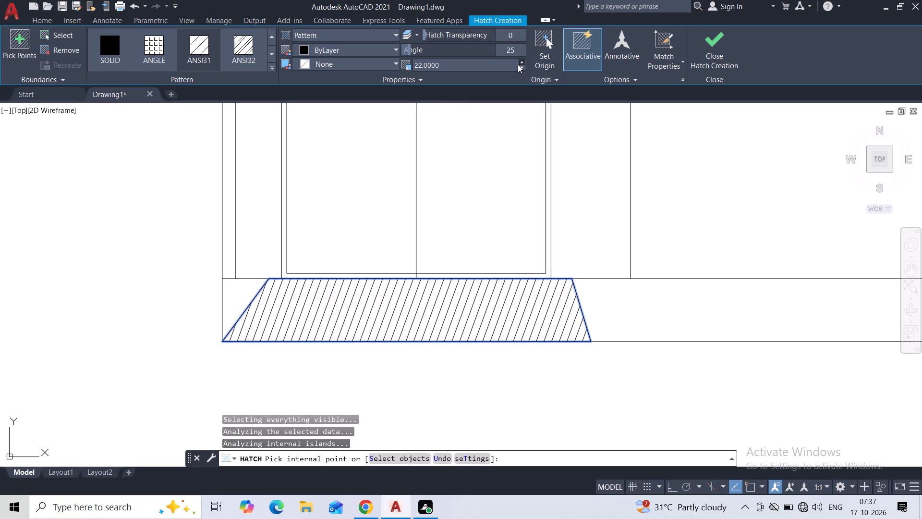
Adjust the trapezoid hatch's angle to 136 so its lines run nearly horizontally.
left_click_drag(410, 50, 418, 51)
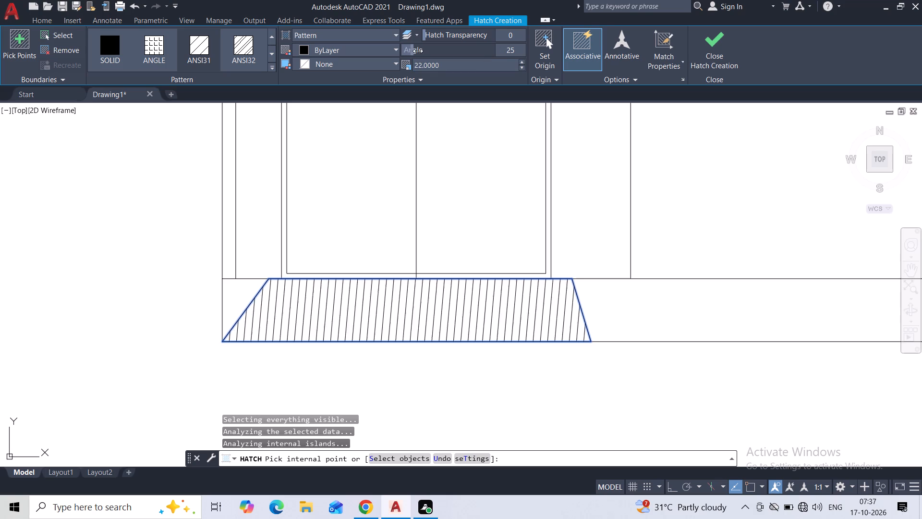
left_click_drag(418, 51, 436, 48)
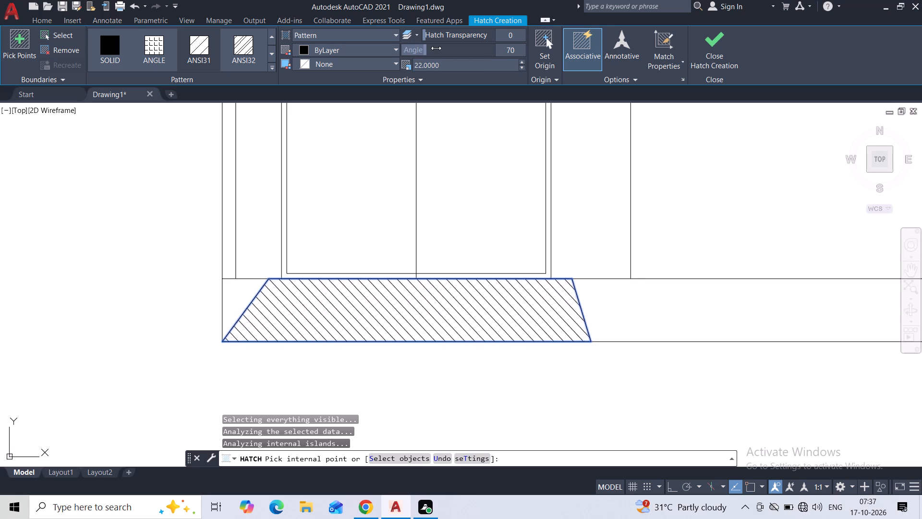
left_click_drag(436, 48, 454, 47)
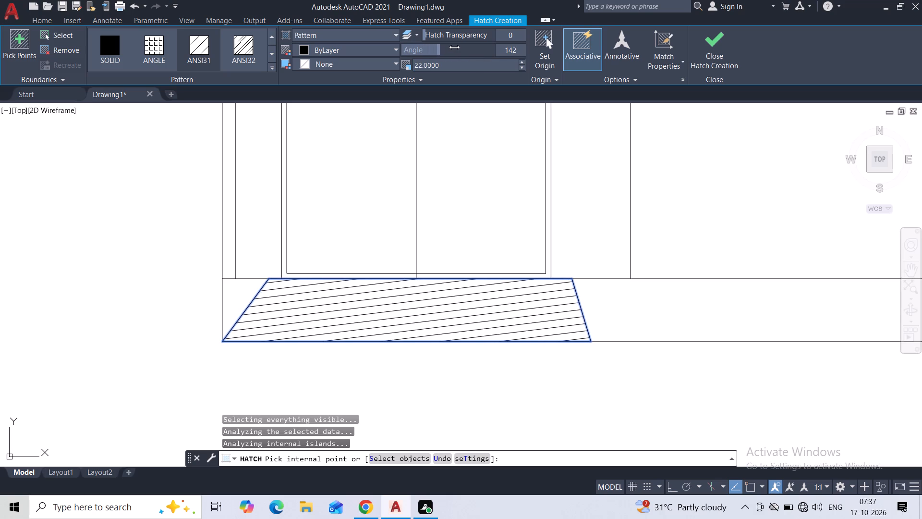
left_click_drag(454, 47, 451, 47)
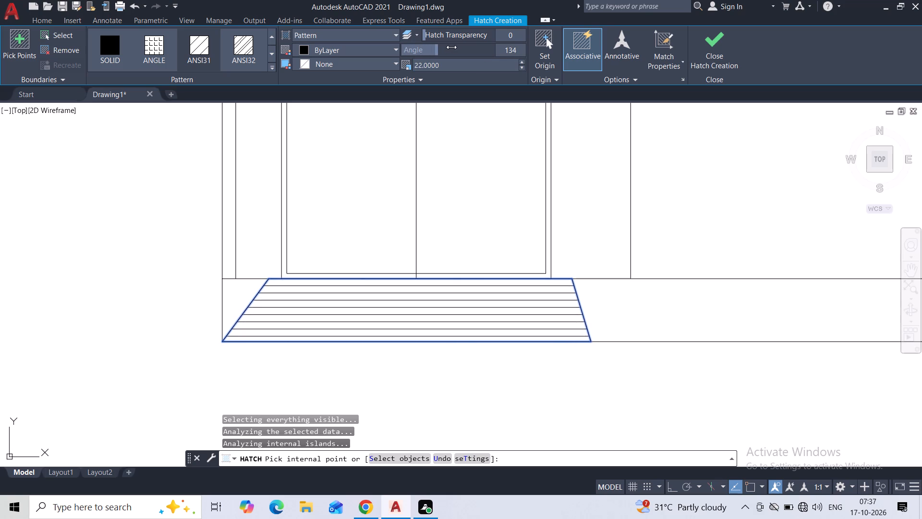
left_click_drag(451, 47, 452, 47)
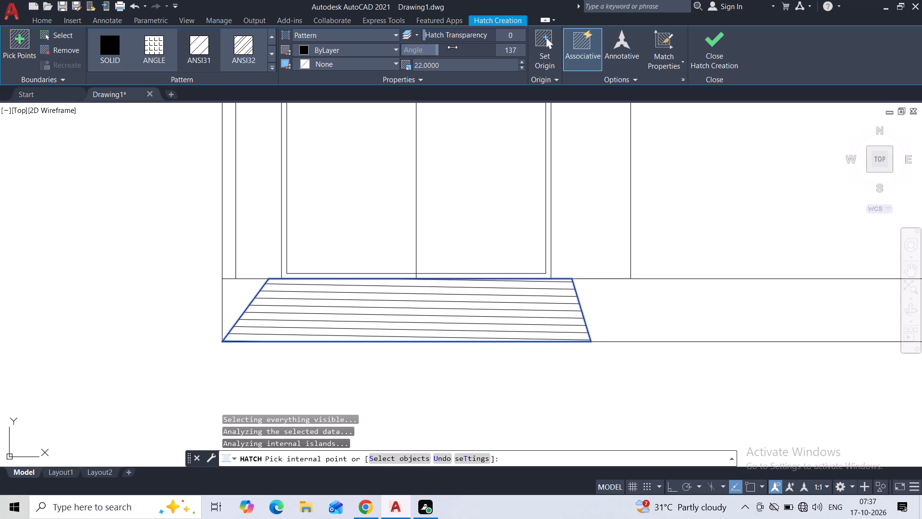
left_click_drag(452, 47, 452, 48)
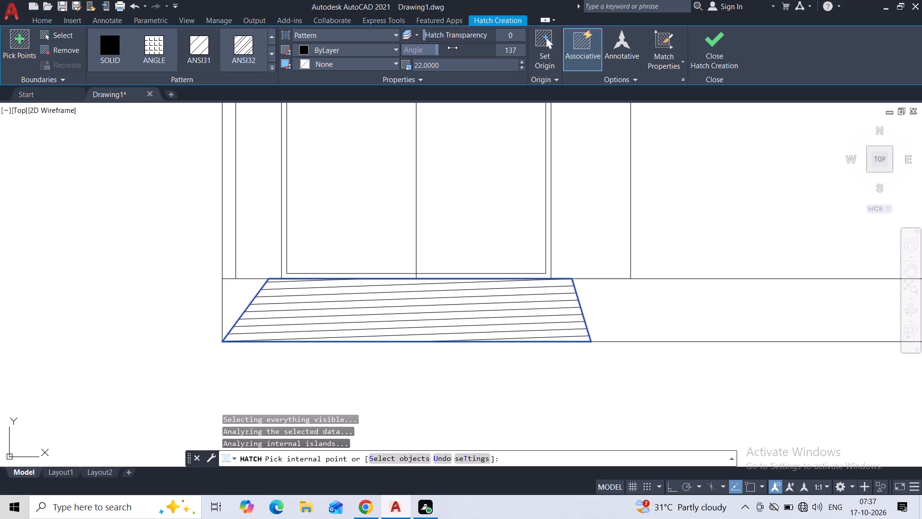
left_click_drag(452, 48, 451, 48)
left_click_drag(451, 48, 452, 48)
left_click_drag(452, 48, 450, 49)
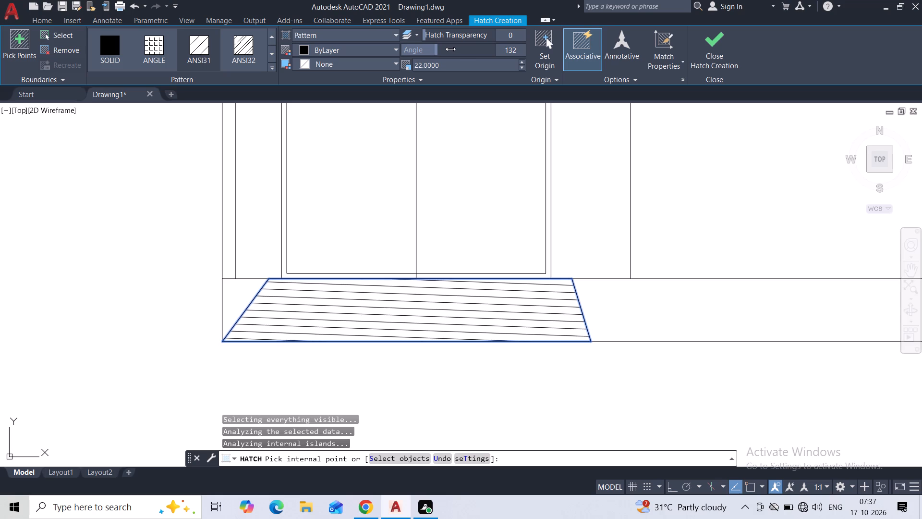
left_click_drag(450, 49, 451, 49)
left_click_drag(451, 49, 452, 49)
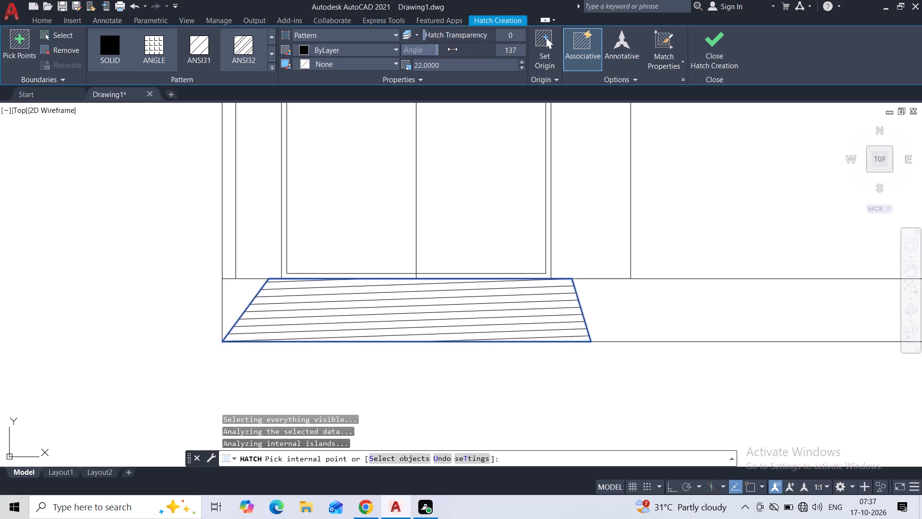
left_click_drag(452, 49, 452, 49)
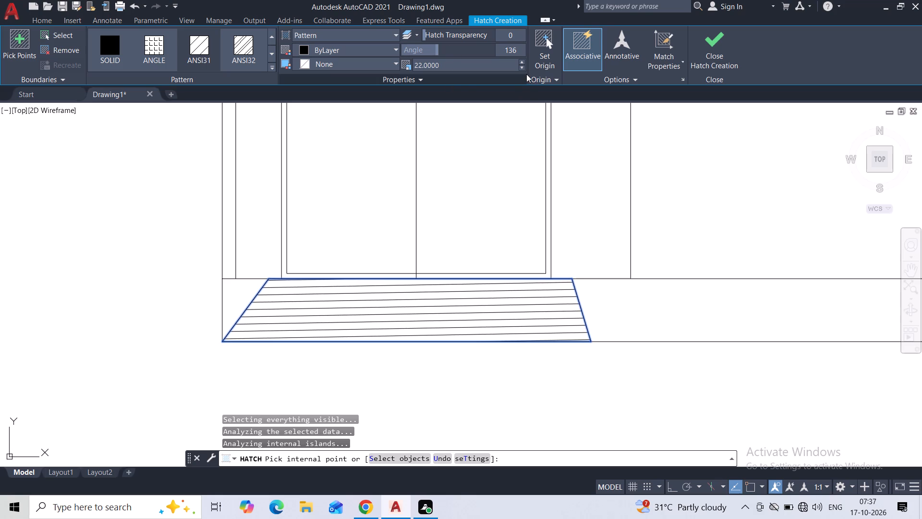
Reduce the trapezoid hatch's scale to 9 and finish the hatch.
left_click(524, 69)
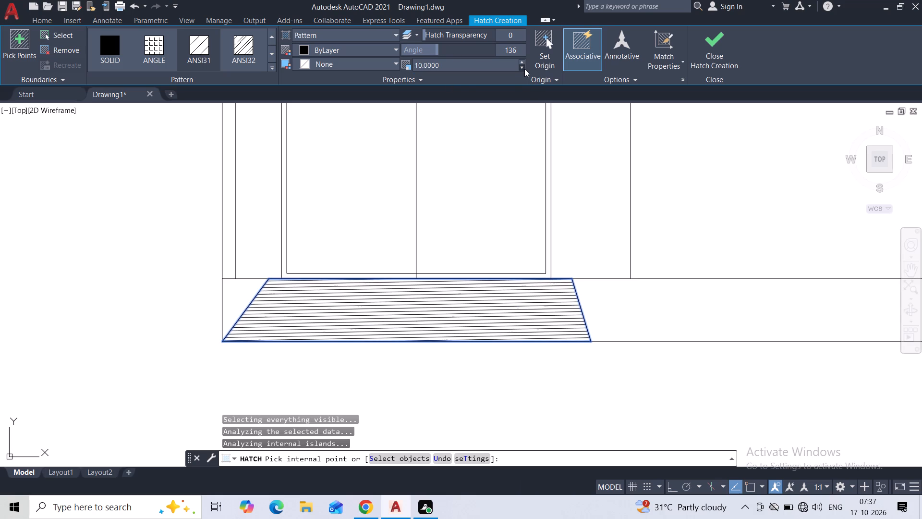
left_click(524, 69)
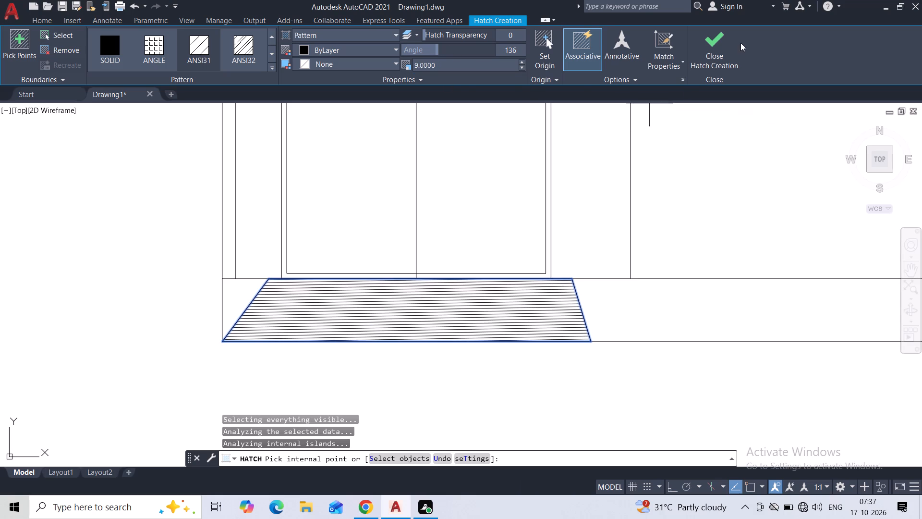
left_click(740, 43)
left_click(717, 60)
scroll(710, 184, "down", 2)
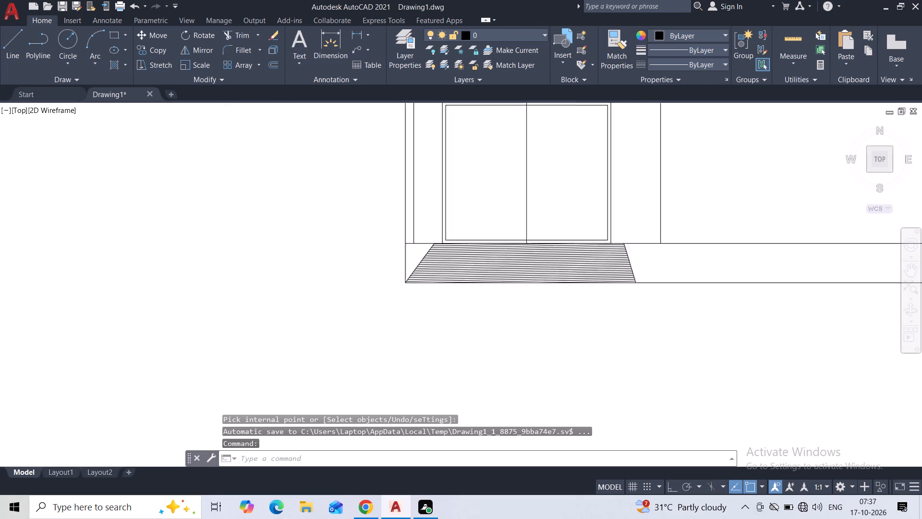
Draw a tall rectangle to the right of the inner wall line, from the double door's top level down to the base's top edge.
middle_click_drag(711, 180, 455, 263)
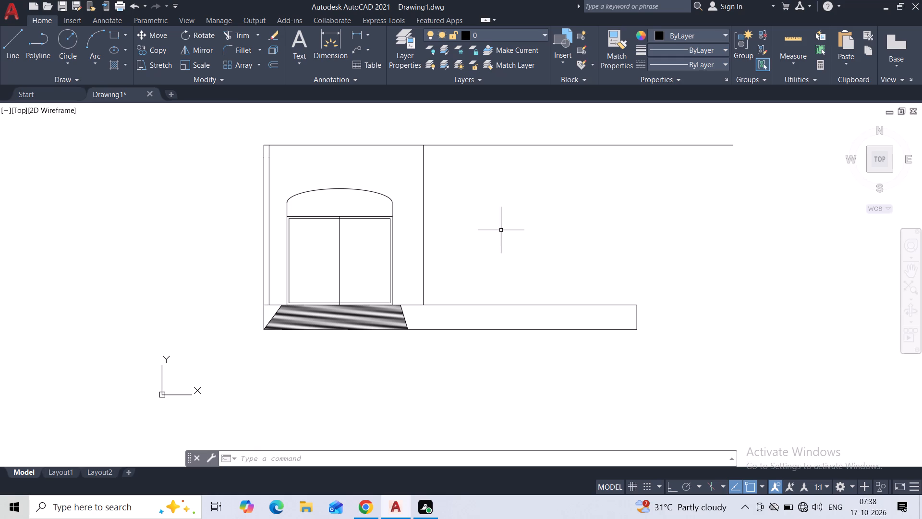
middle_click_drag(454, 250, 328, 252)
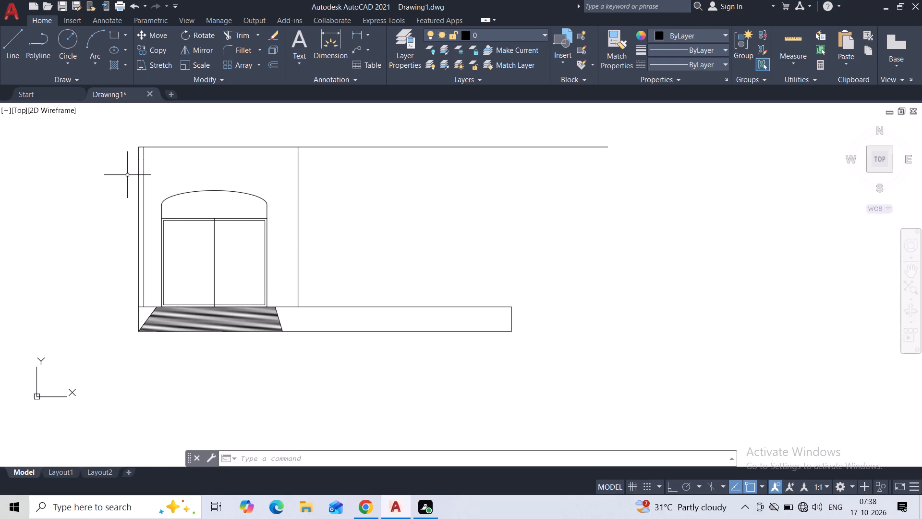
left_click(116, 34)
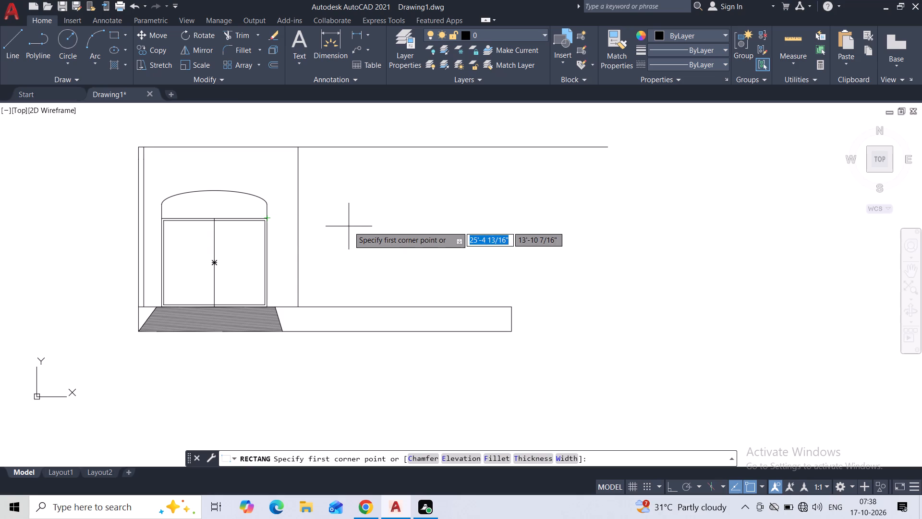
left_click(318, 221)
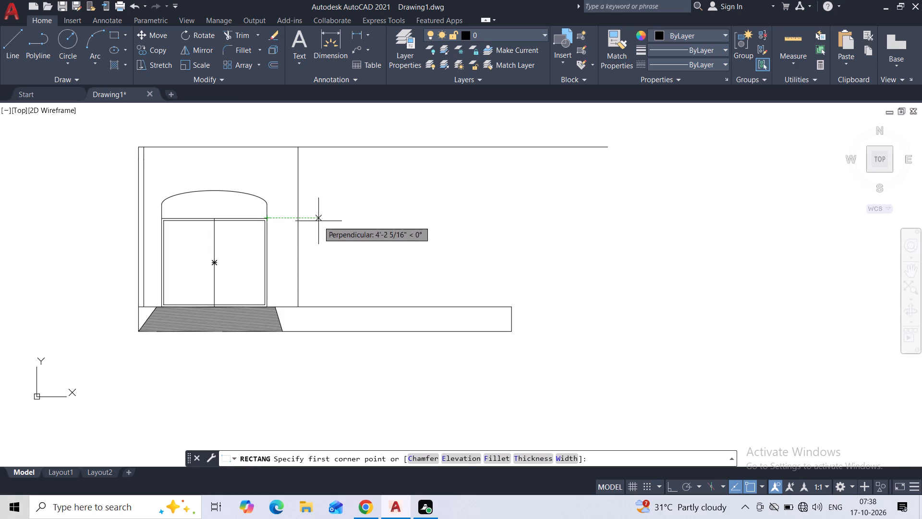
left_click(364, 308)
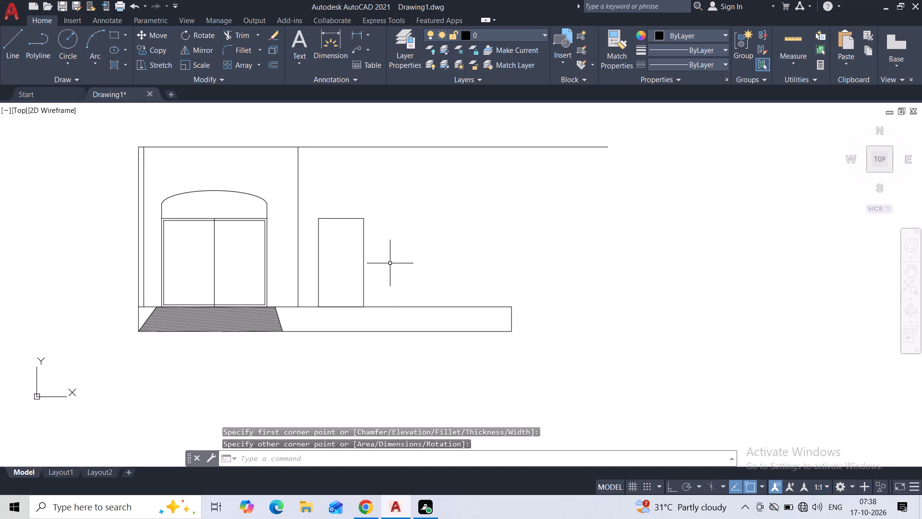
Move the new tall rectangle horizontally about 10 3/16" toward the inner wall line.
left_click(374, 219)
left_click(343, 235)
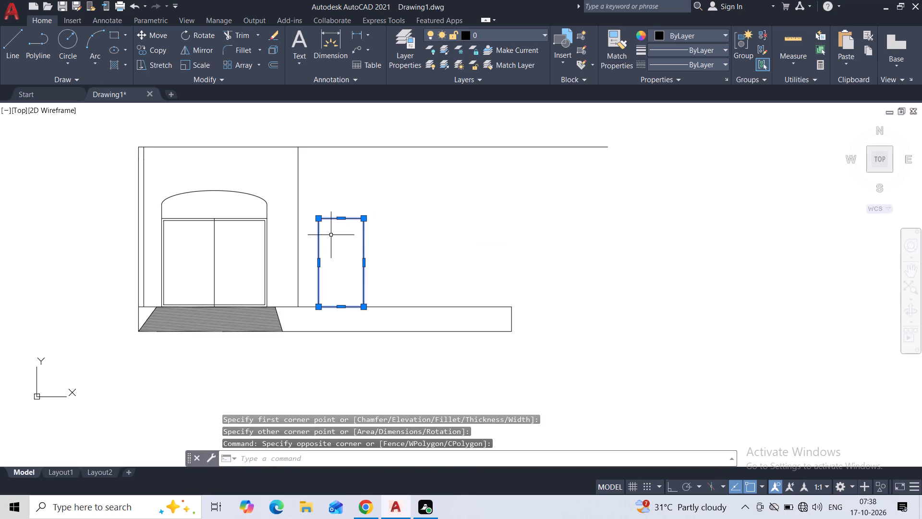
scroll(322, 228, "up", 2)
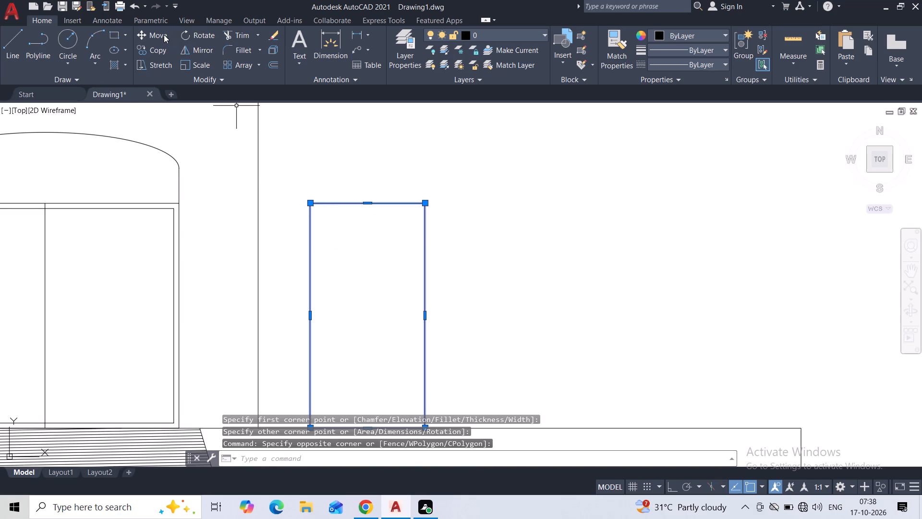
left_click(164, 35)
left_click(307, 205)
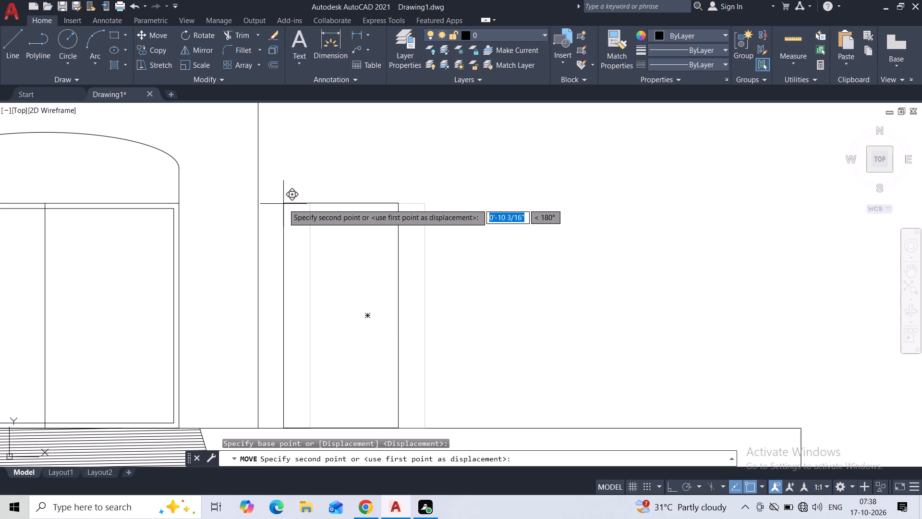
left_click(283, 204)
Stretch the tall rectangle's right edge outward about 3 13/16".
middle_click_drag(349, 253, 356, 228)
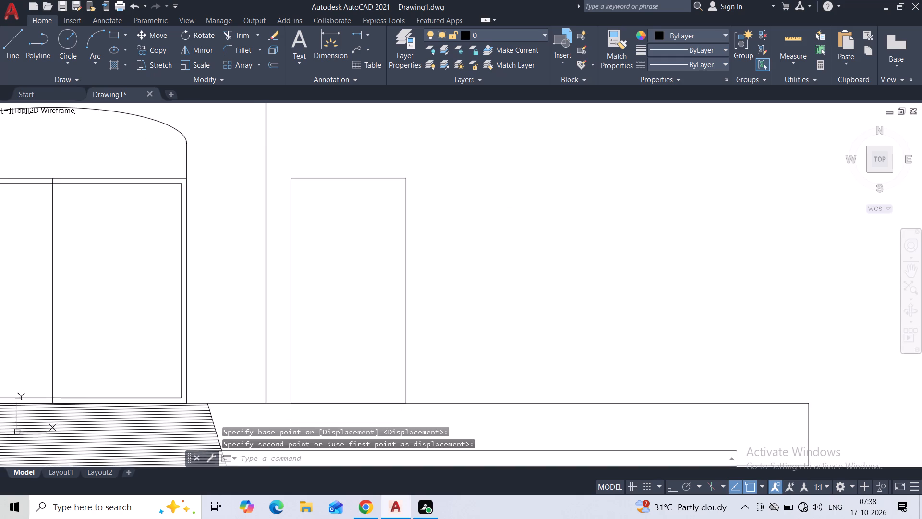
scroll(392, 231, "down", 2)
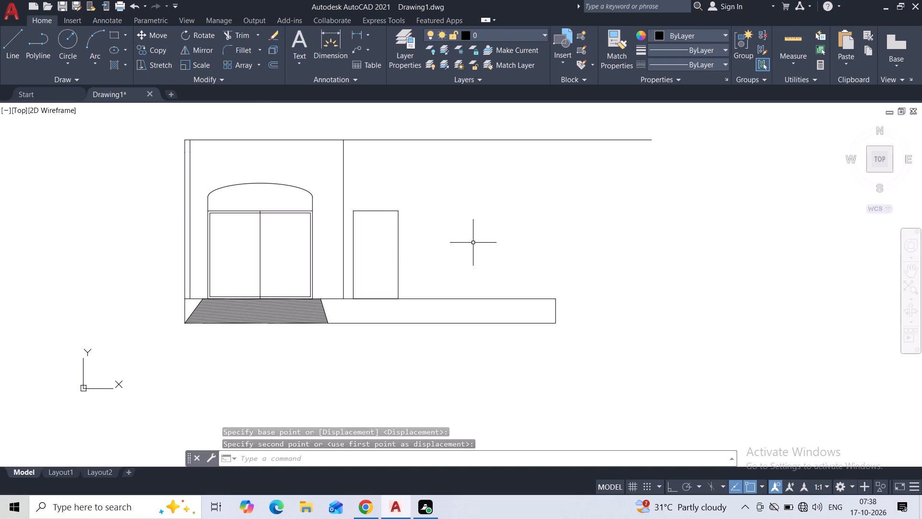
scroll(474, 240, "down", 1)
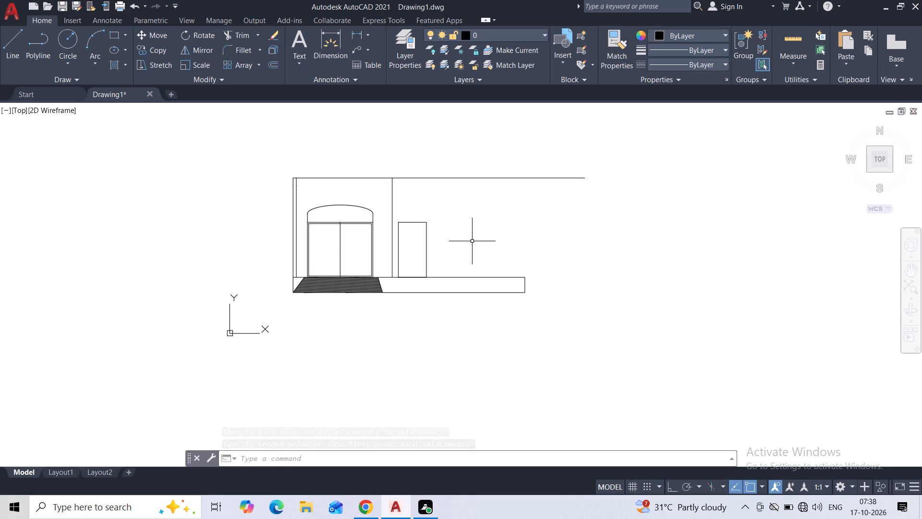
left_click(425, 227)
scroll(425, 225, "up", 3)
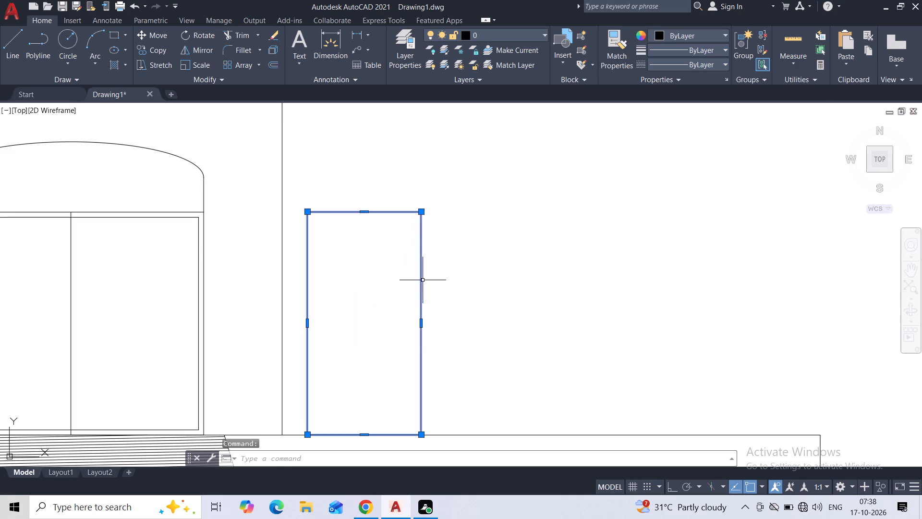
left_click(419, 324)
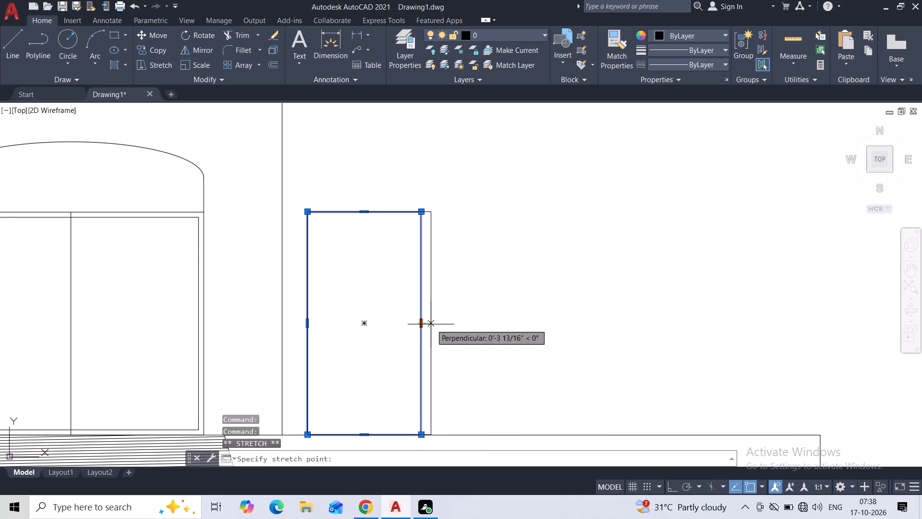
left_click(431, 325)
Offset the tall rectangle by 2", once outward and once inward.
left_click(480, 265)
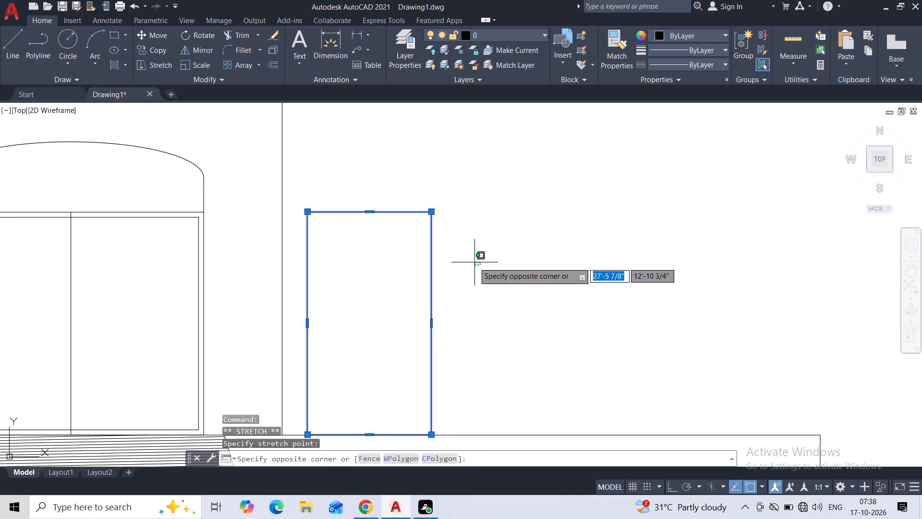
left_click(376, 183)
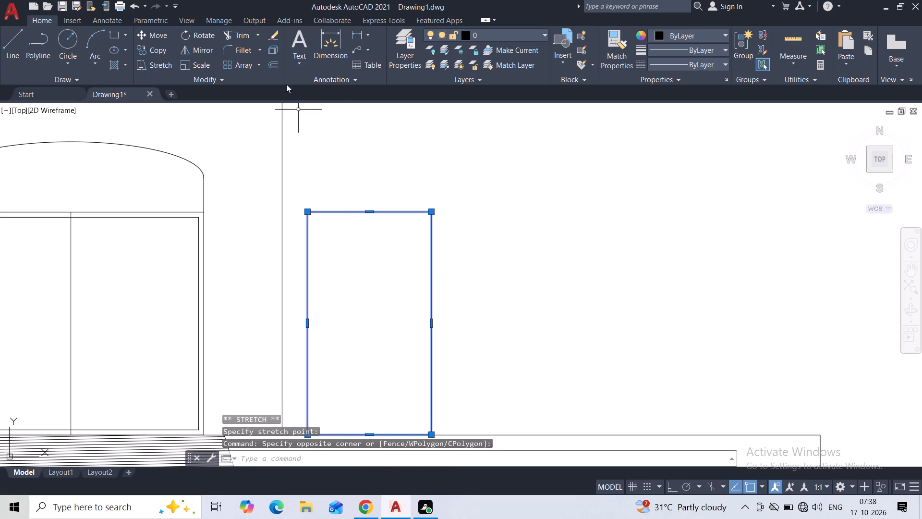
left_click(278, 68)
type("2\"")
key("Return")
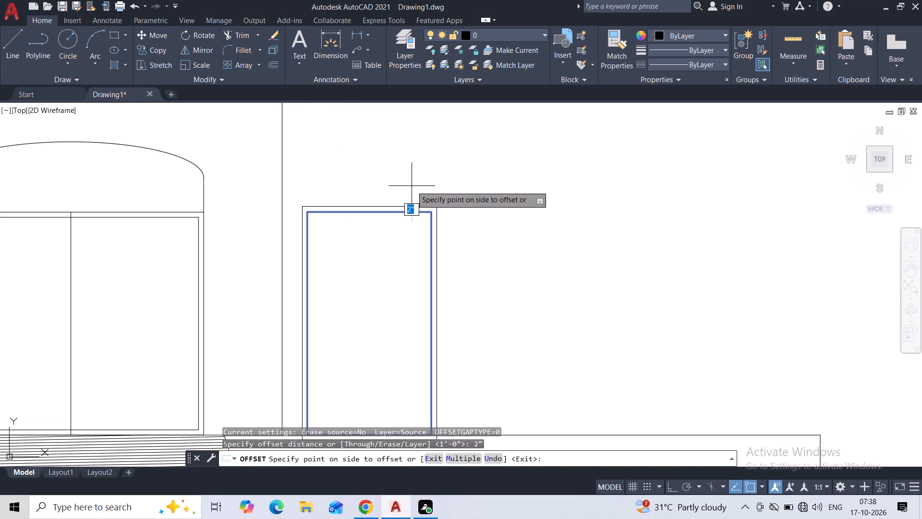
left_click(412, 186)
middle_click_drag(411, 284, 428, 197)
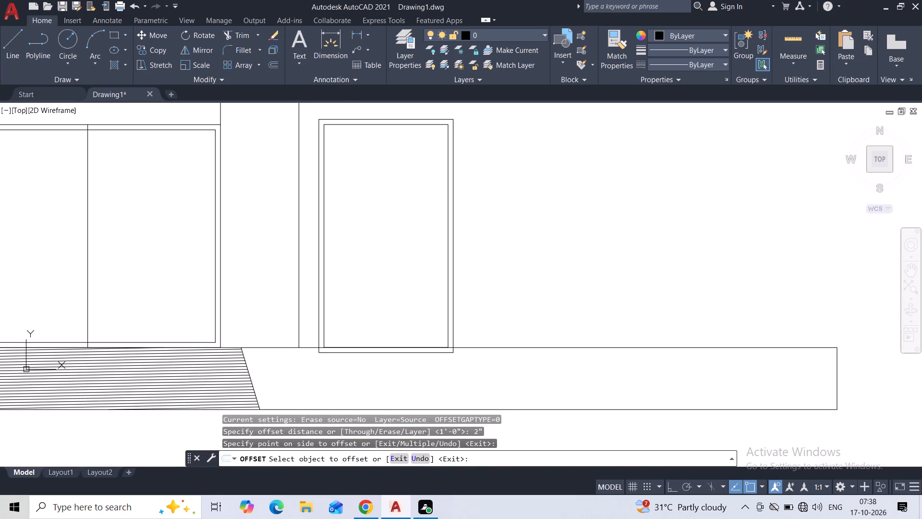
left_click(397, 124)
left_click(389, 157)
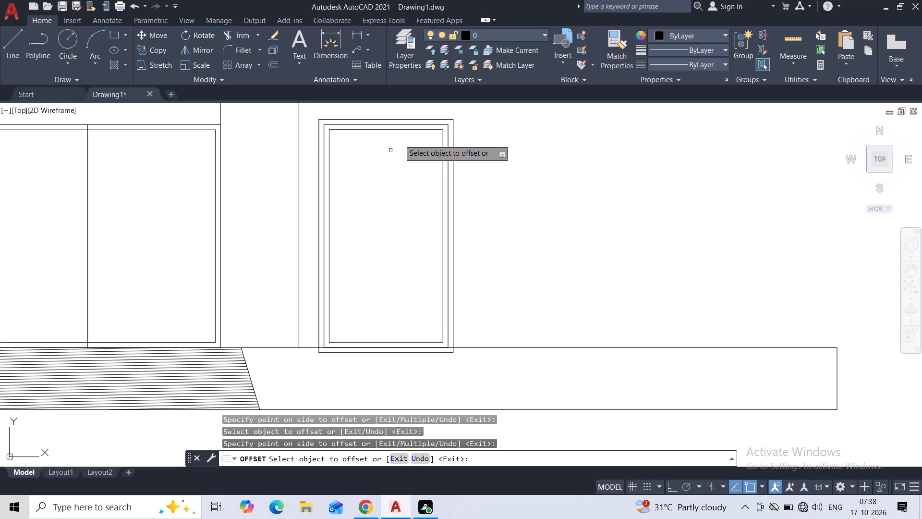
key("space")
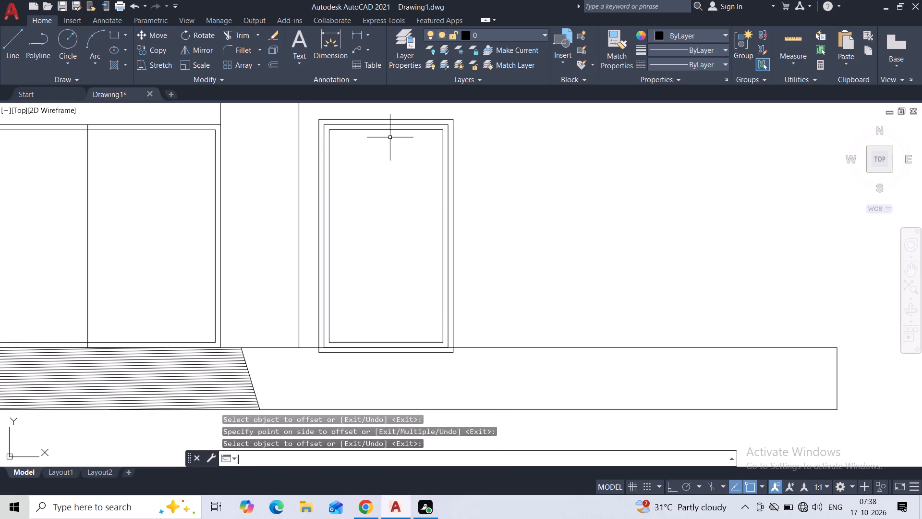
Delete the outermost offset rectangle around the narrow opening.
left_click(418, 118)
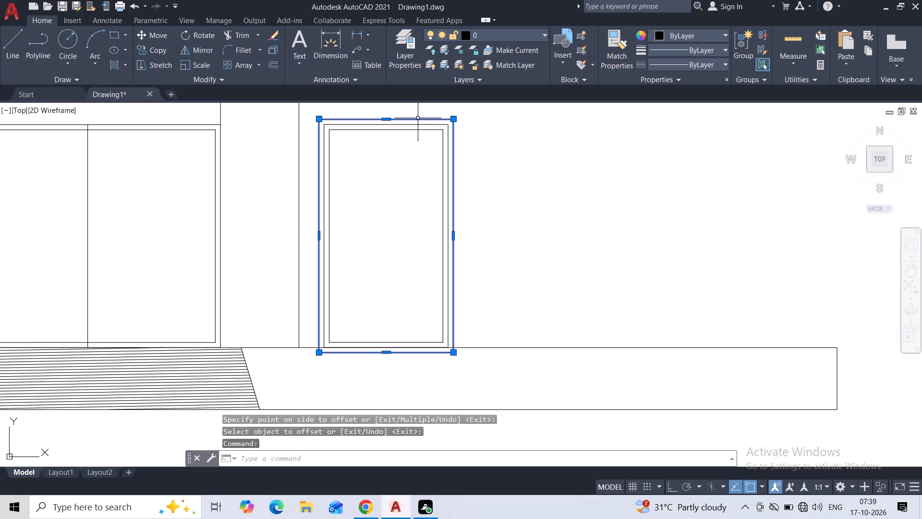
key("Delete")
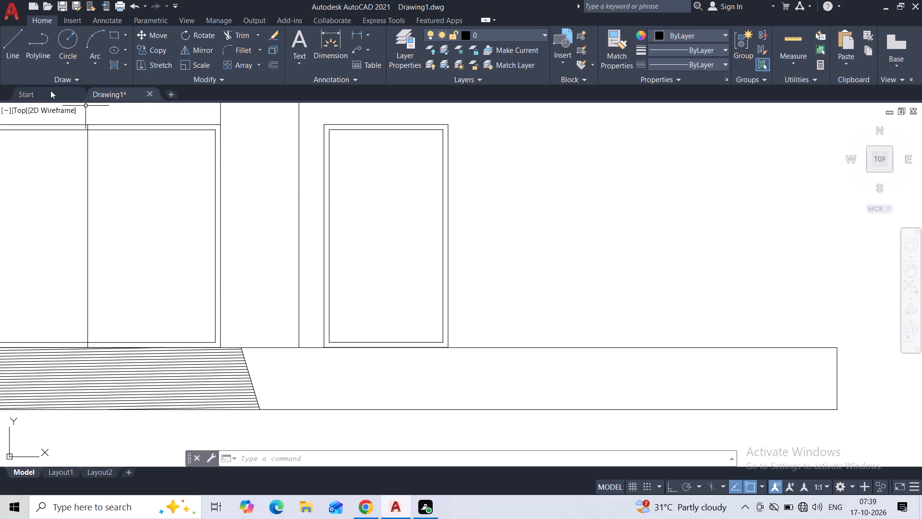
Draw a slanted line about 3'-9" long from the inner frame's top-left corner down to its right edge.
left_click(6, 56)
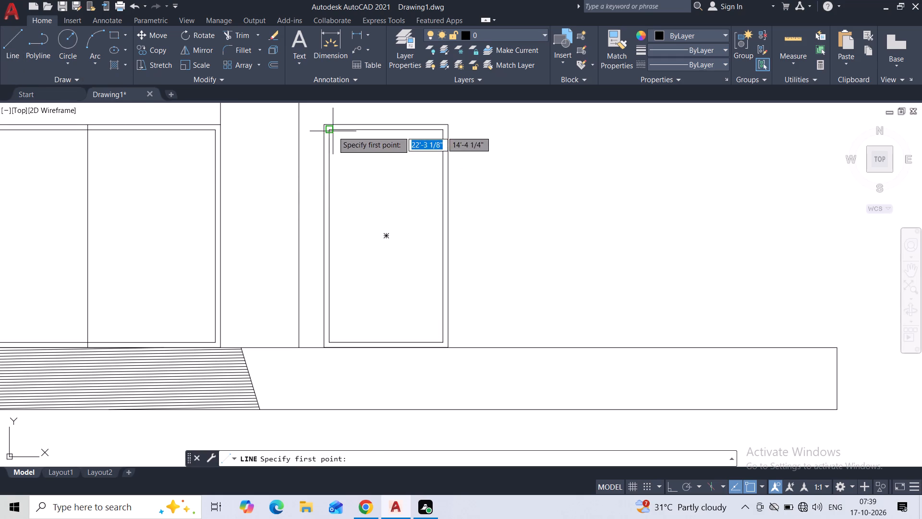
left_click(332, 131)
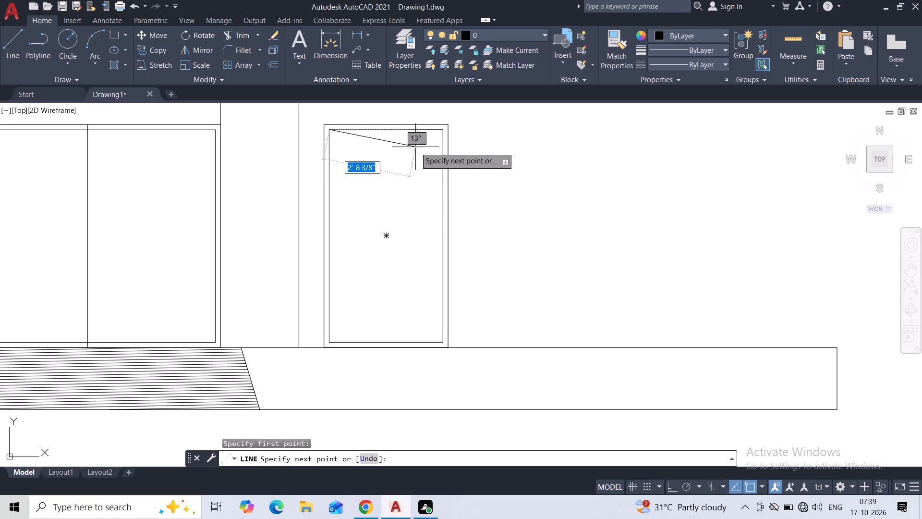
left_click(444, 149)
key("Escape")
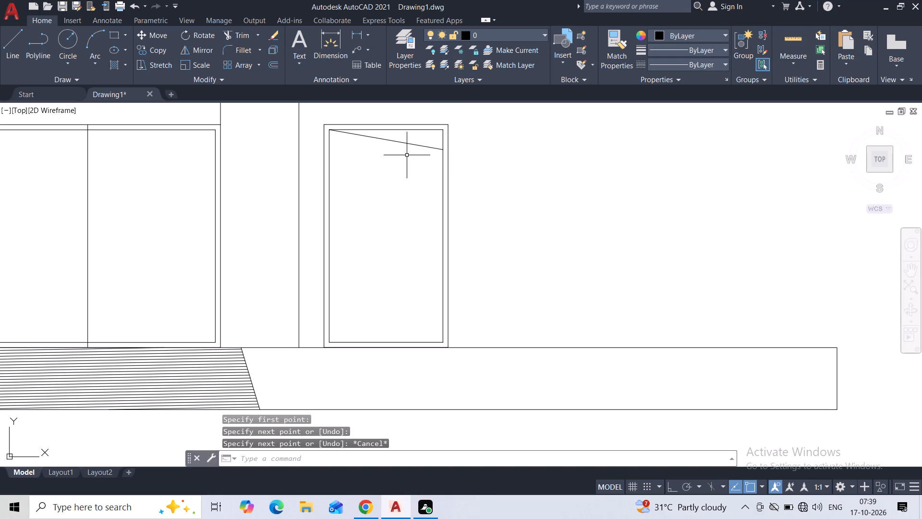
Extend the base rightward with horizontal lines about 14'-5" long from its upper and lower right corners.
scroll(415, 166, "down", 3)
middle_click_drag(487, 150, 489, 224)
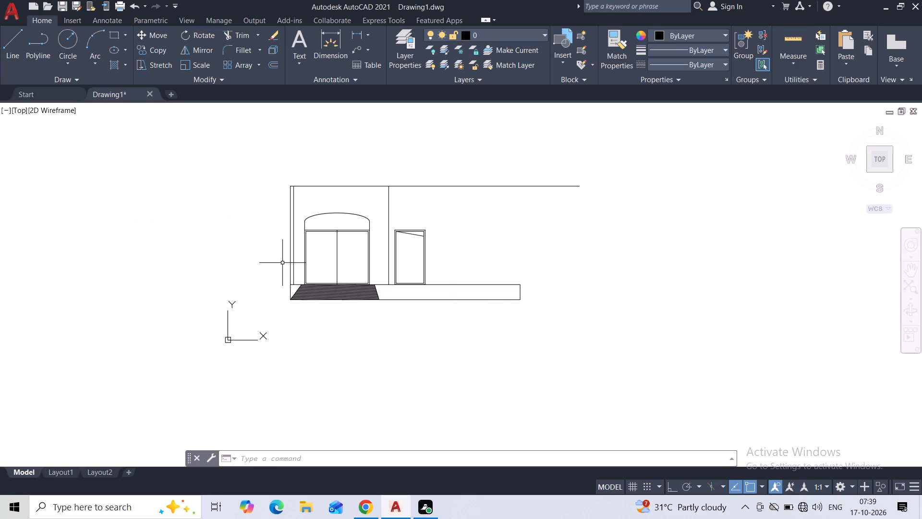
key("space")
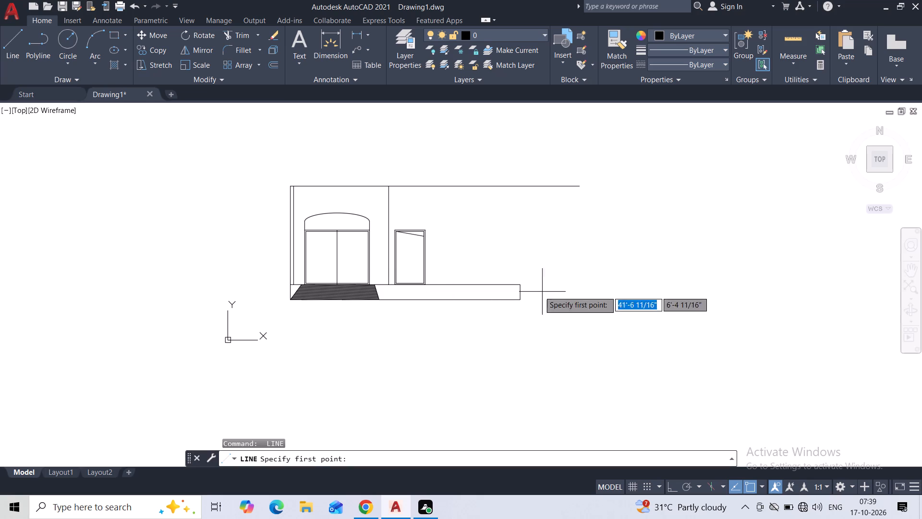
left_click(520, 285)
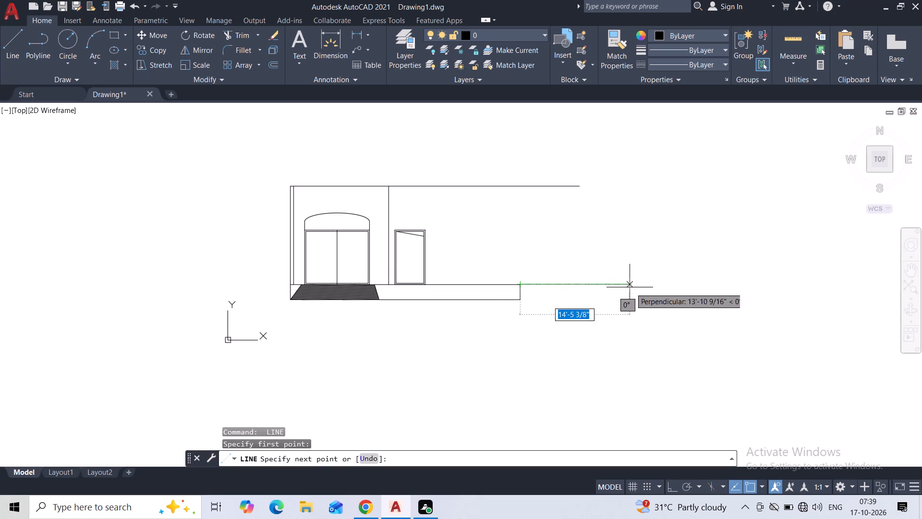
left_click(631, 288)
key("space")
key("space")
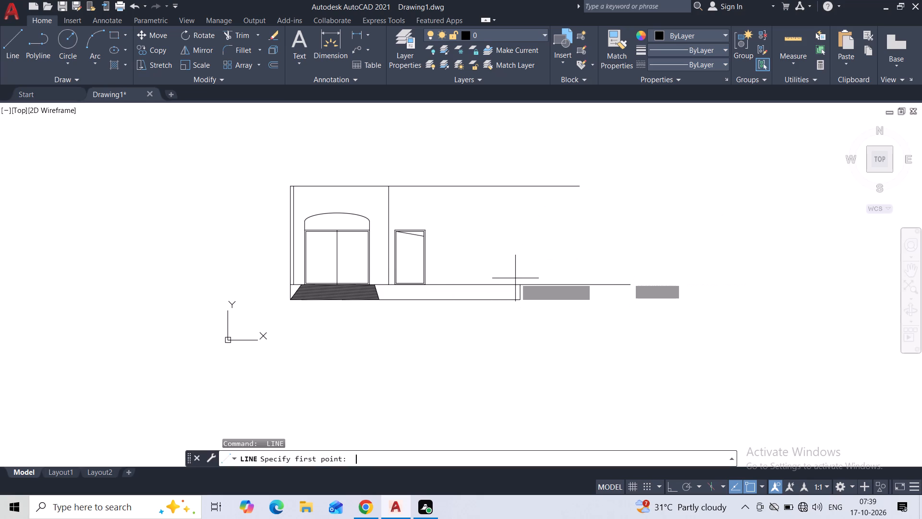
scroll(520, 298, "up", 1)
left_click(520, 298)
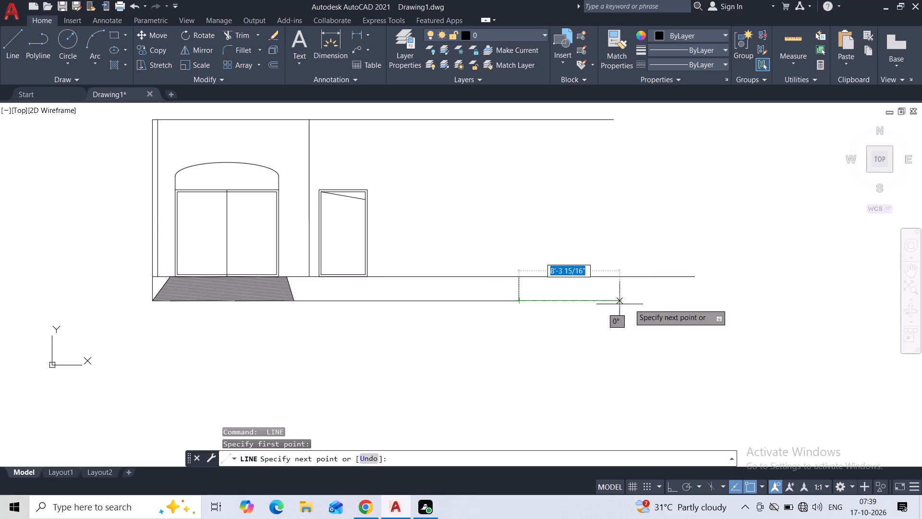
left_click(693, 296)
key("space")
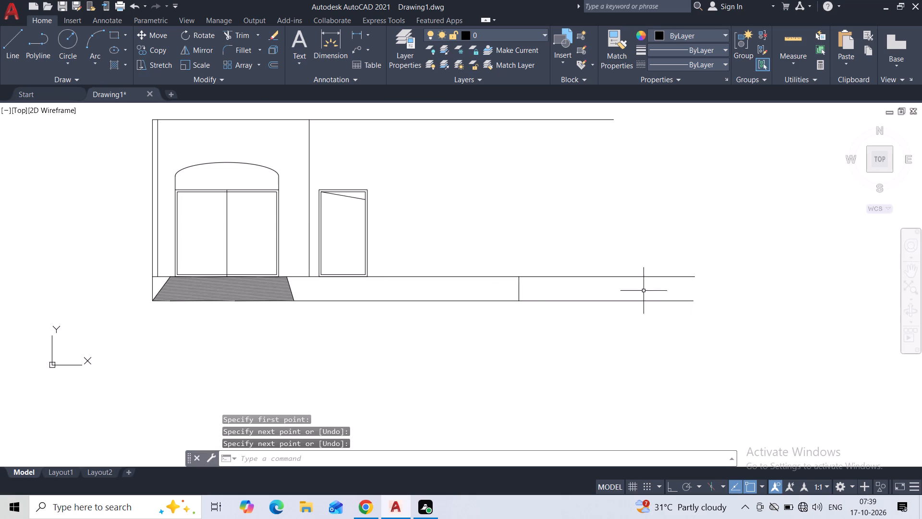
Delete the base's former vertical end line between the extended top and bottom edges.
scroll(524, 309, "up", 3)
left_click(554, 237)
left_click(529, 246)
key("Delete")
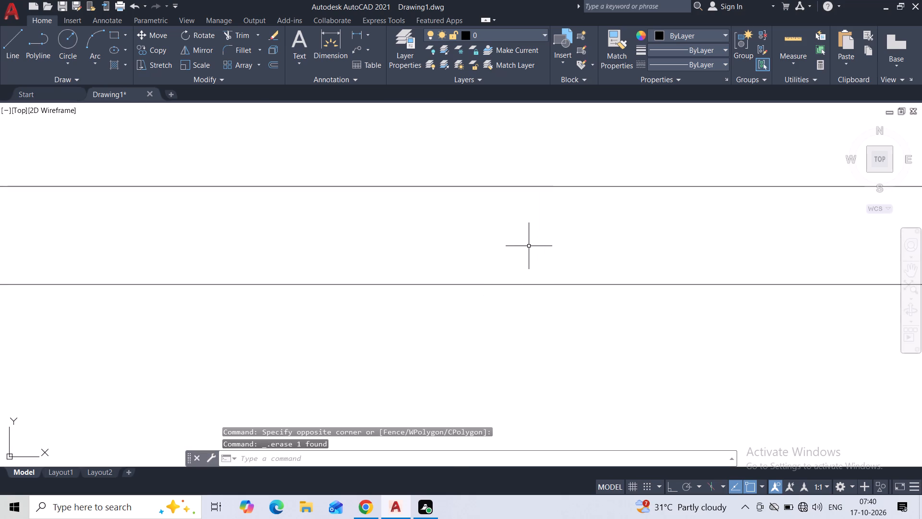
Draw a rectangle about 9' wide, starting about 6'-4" right of the narrow opening's top-right corner and reaching down to the base's top line.
scroll(535, 248, "down", 4)
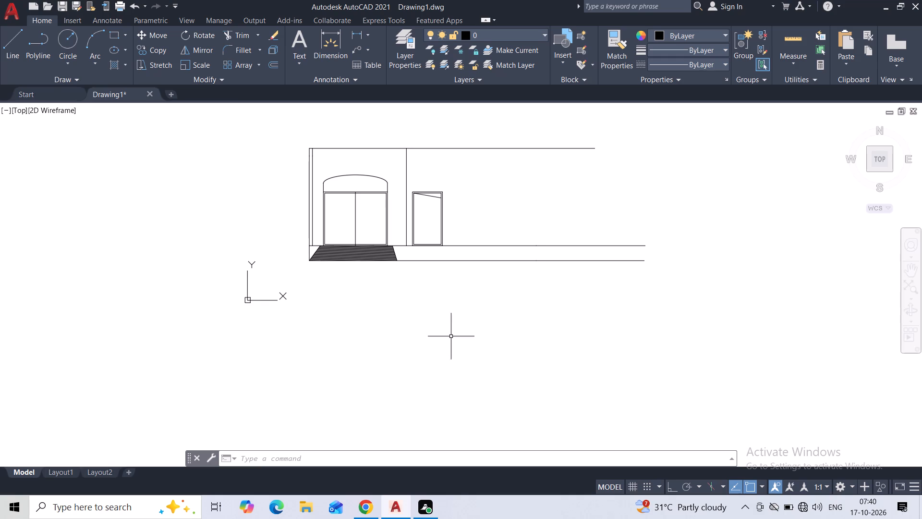
middle_click_drag(477, 216, 384, 275)
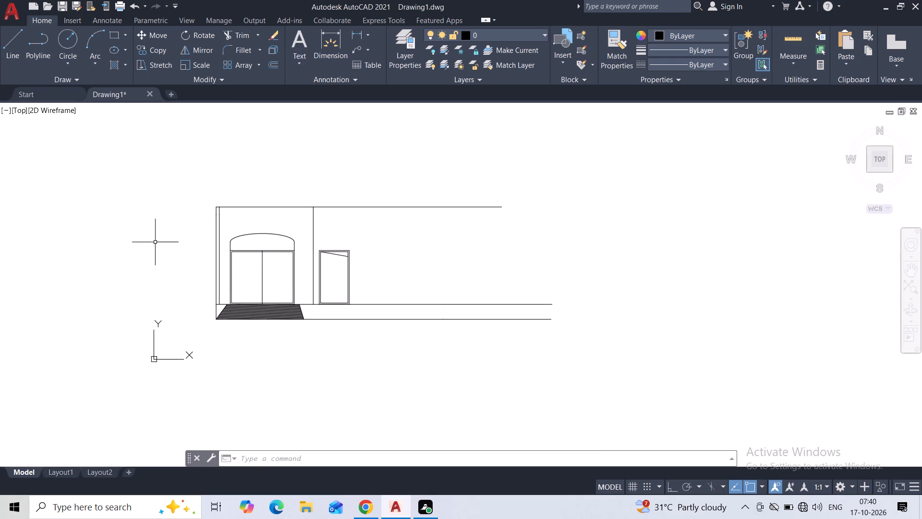
left_click(18, 54)
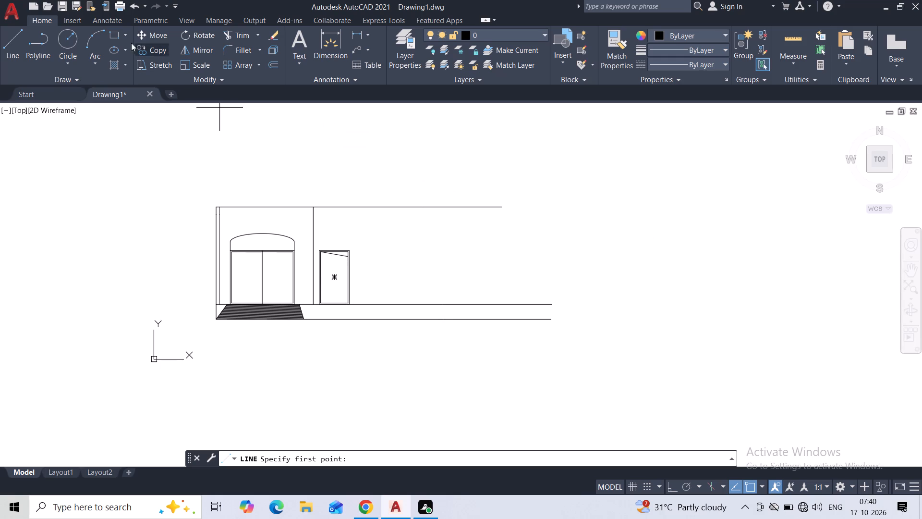
left_click(116, 38)
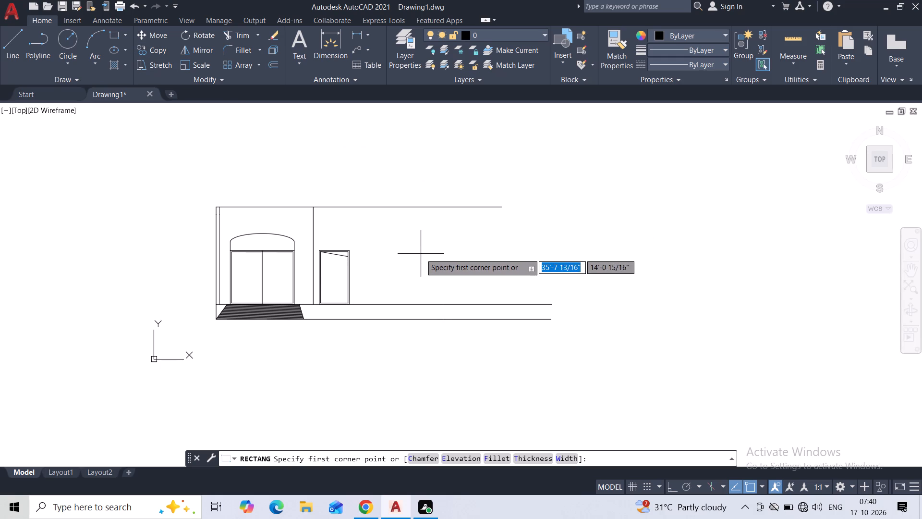
scroll(357, 251, "up", 2)
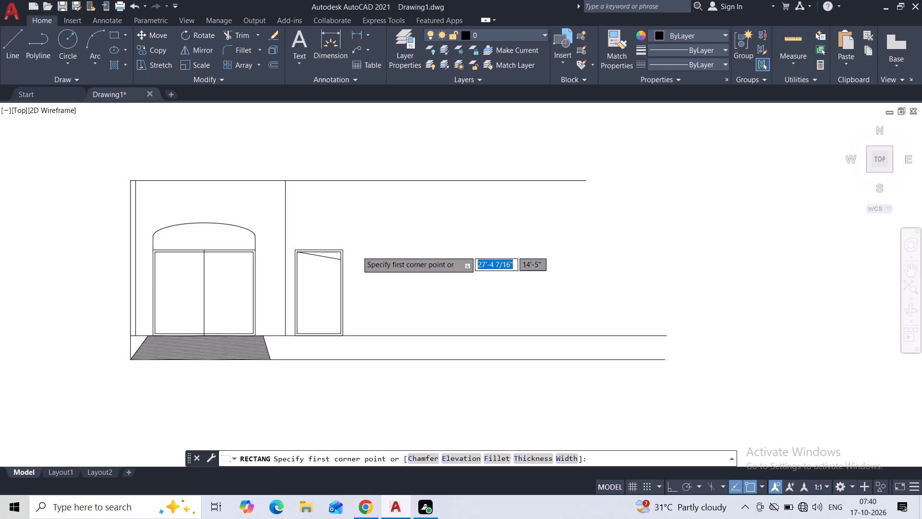
left_click(453, 250)
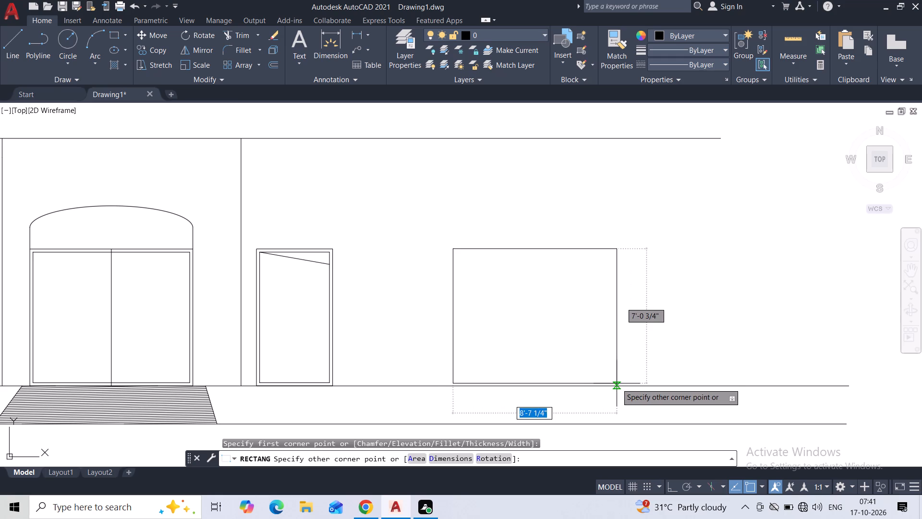
left_click(621, 386)
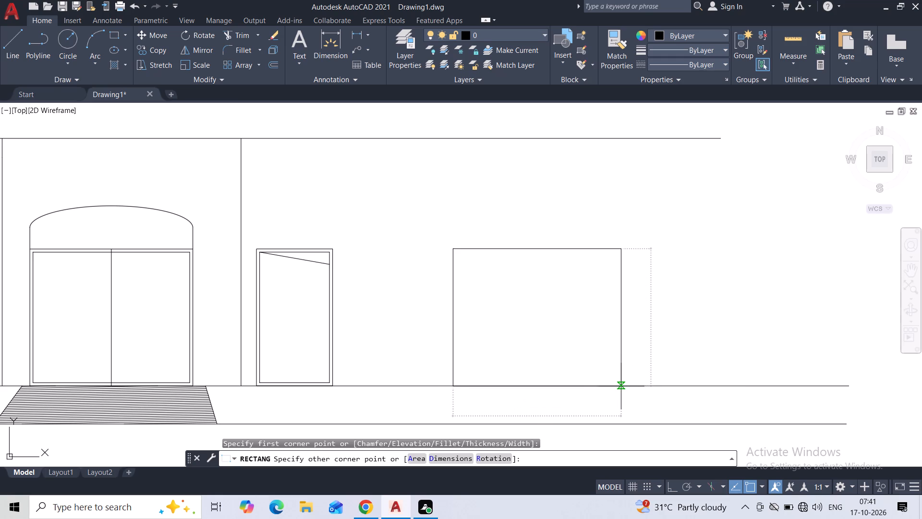
Offset the new wide rectangle 2" inward to form its frame.
left_click(636, 291)
left_click(584, 317)
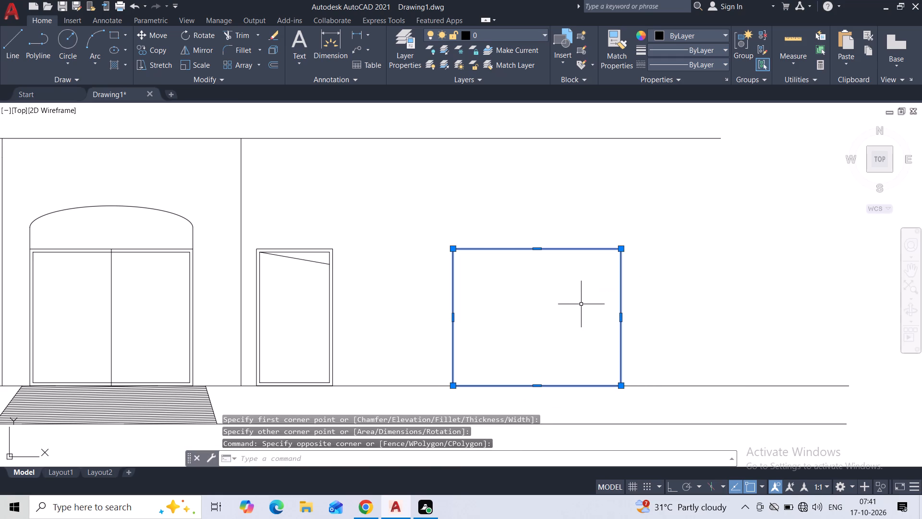
left_click(279, 64)
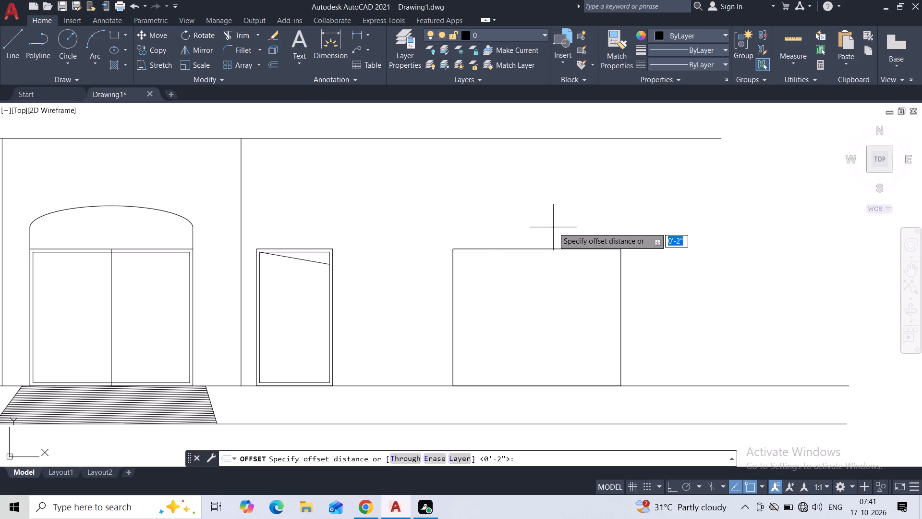
type("2\"")
key("Return")
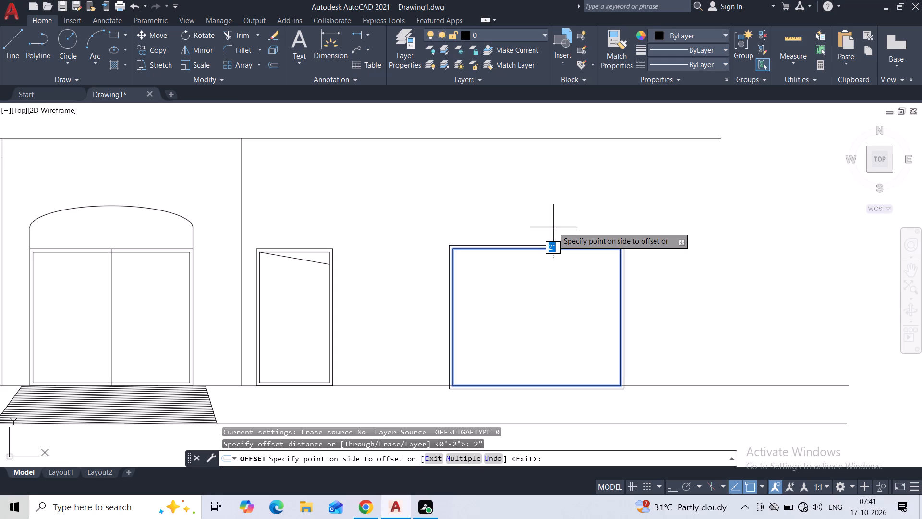
left_click(536, 283)
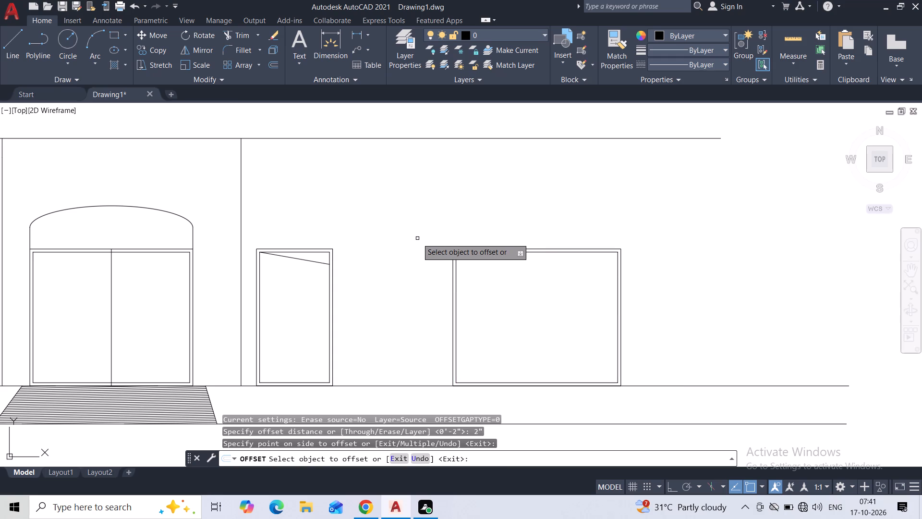
type("``")
key("Escape")
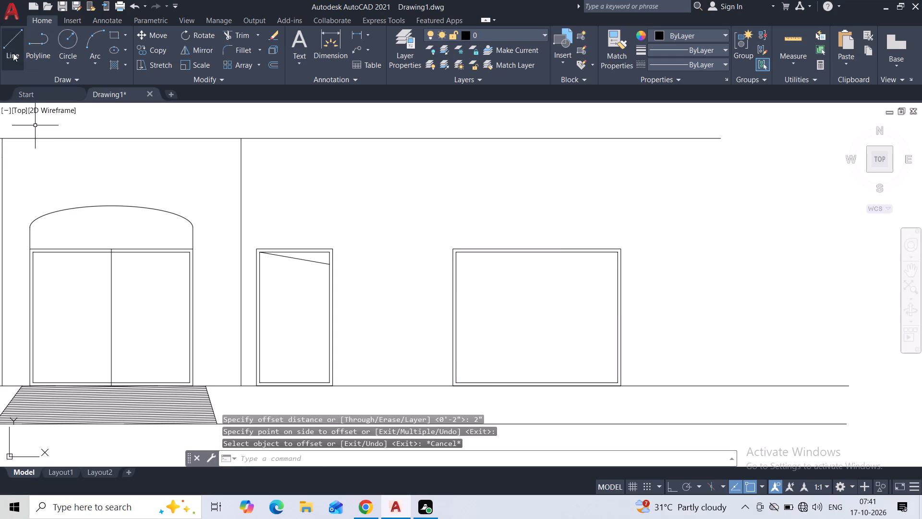
Draw a vertical centre line inside the wide opening, between the inner frame's top and bottom midpoints.
left_click(12, 53)
left_click(534, 253)
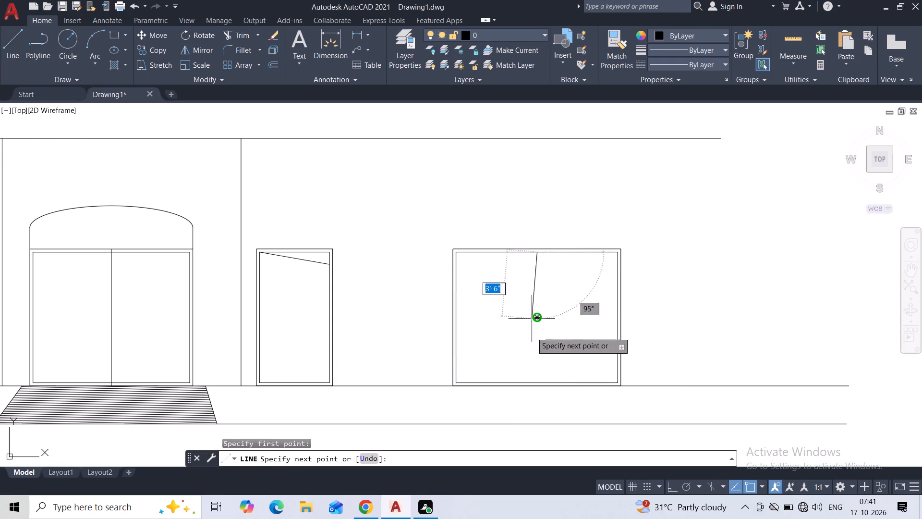
left_click(537, 380)
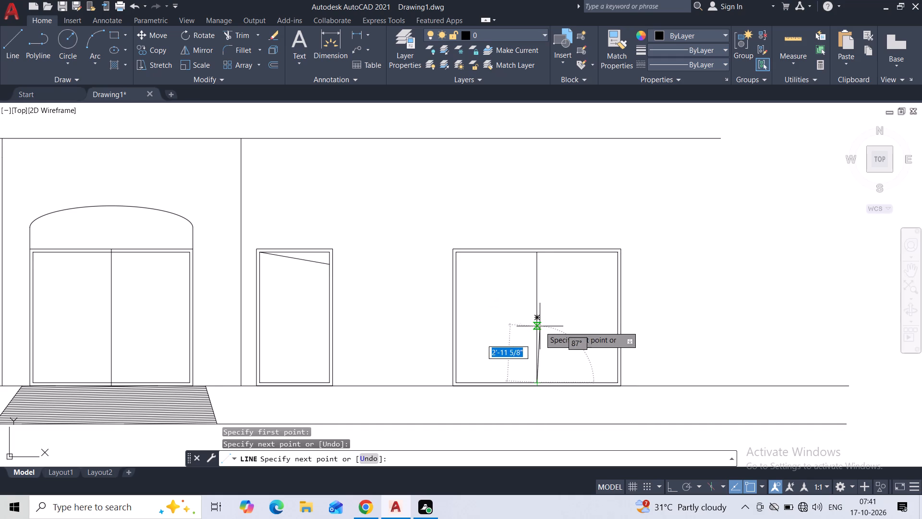
key("Escape")
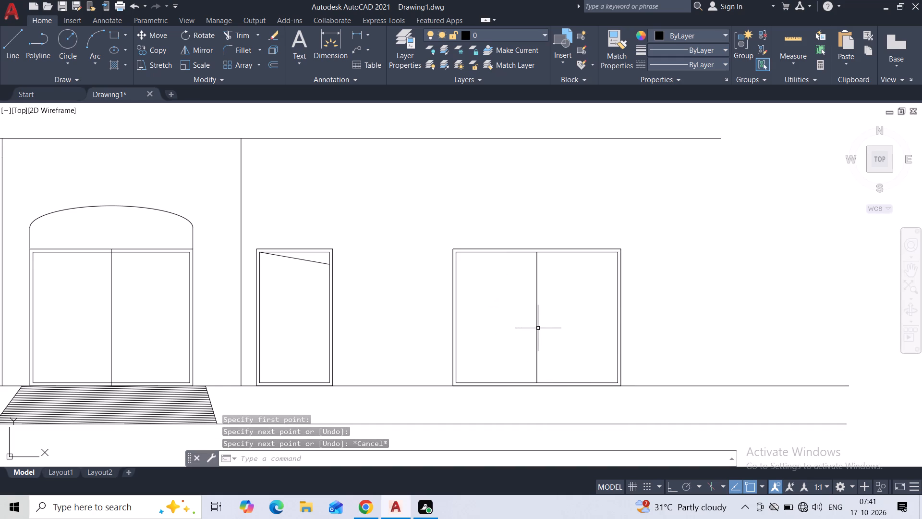
With Ortho on, draw a side pier left of the wide opening: vertical from the base line to frame-top level, and horizontal to the frame.
key("space")
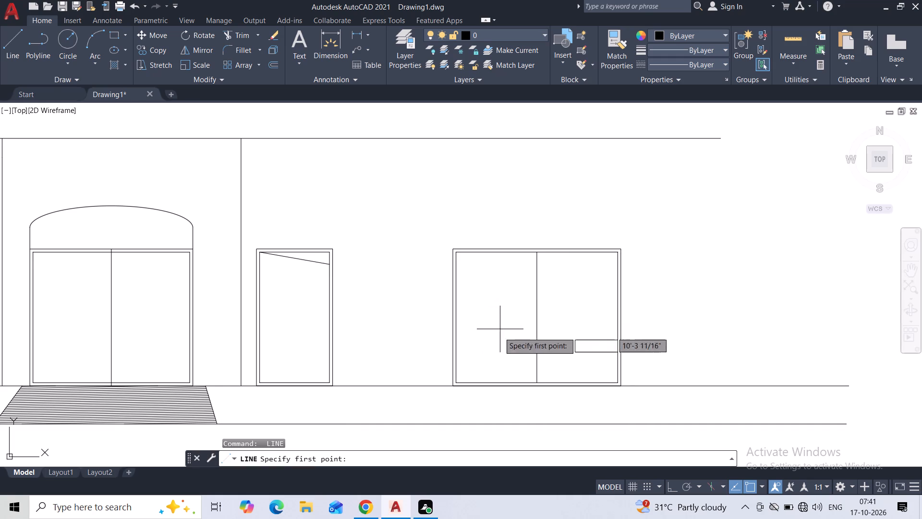
left_click(410, 385)
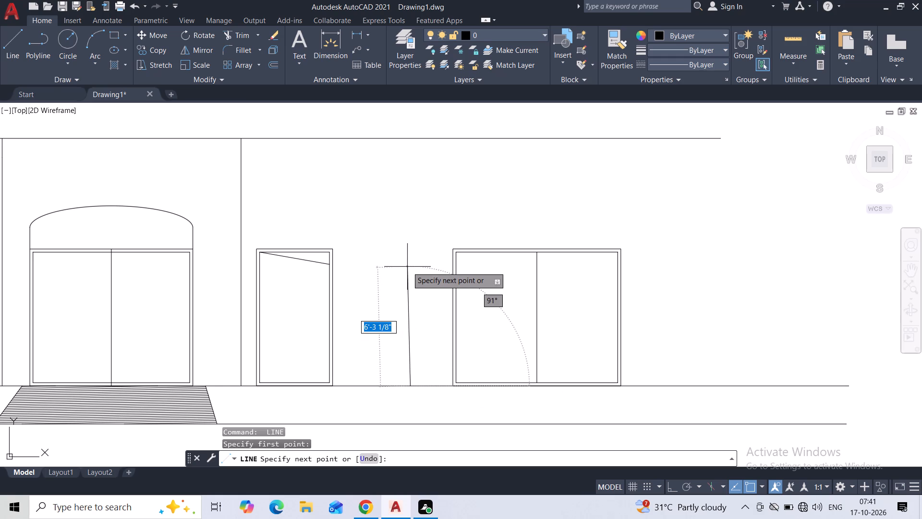
key("F8")
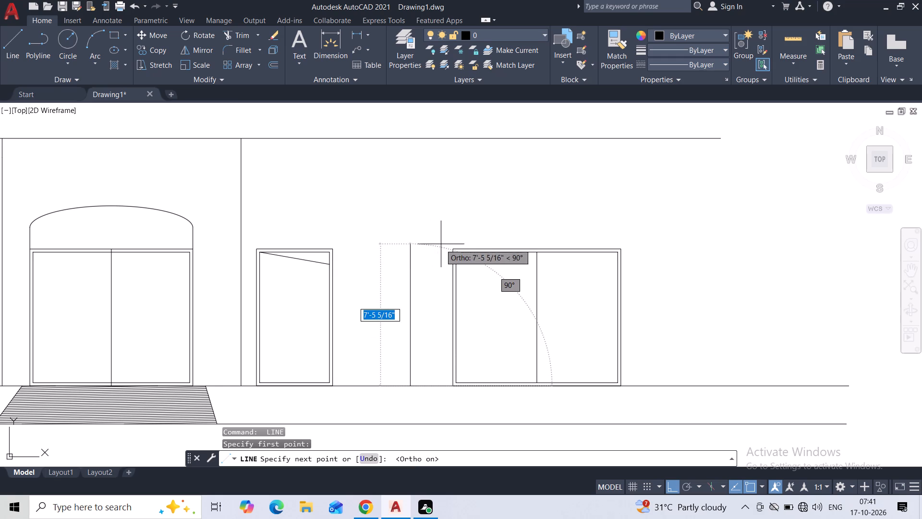
left_click(413, 248)
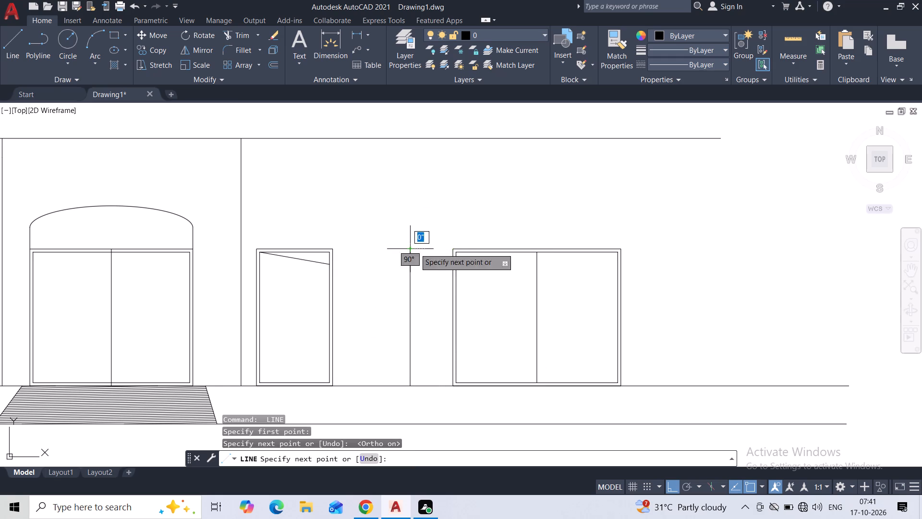
left_click(449, 250)
key("space")
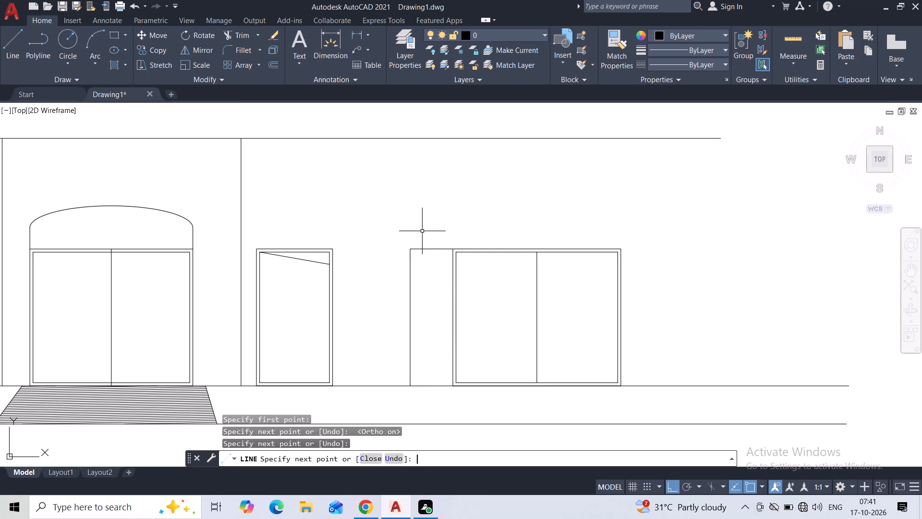
Mirror the two pier lines about the wide opening's vertical centre line, keeping the source objects.
left_click(419, 231)
left_click(411, 313)
left_click(410, 313)
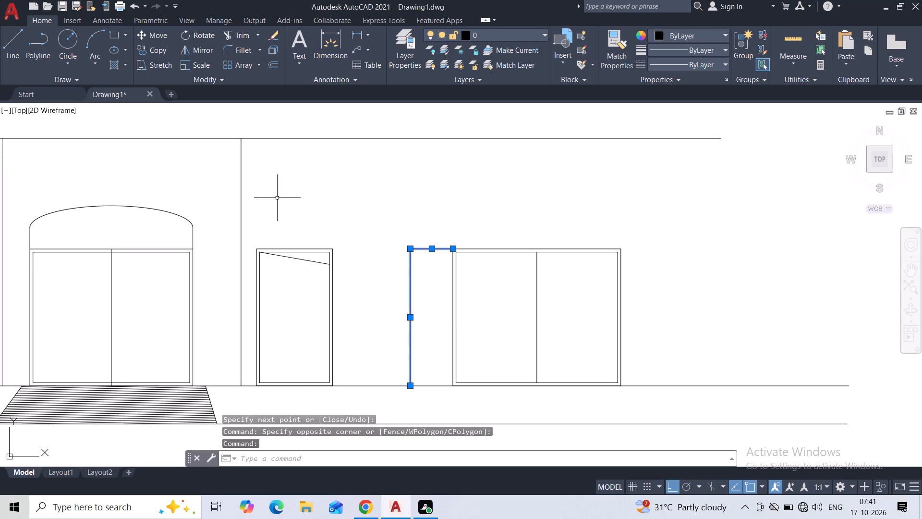
left_click(201, 56)
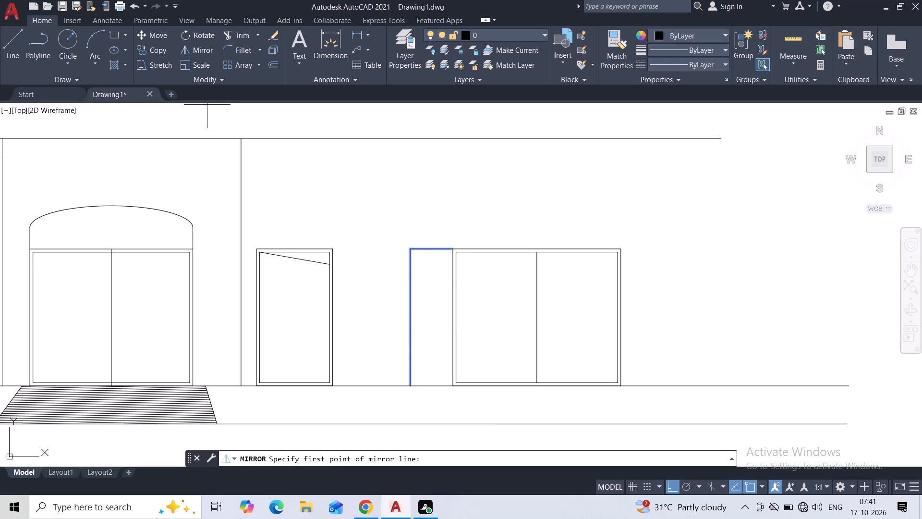
left_click(538, 380)
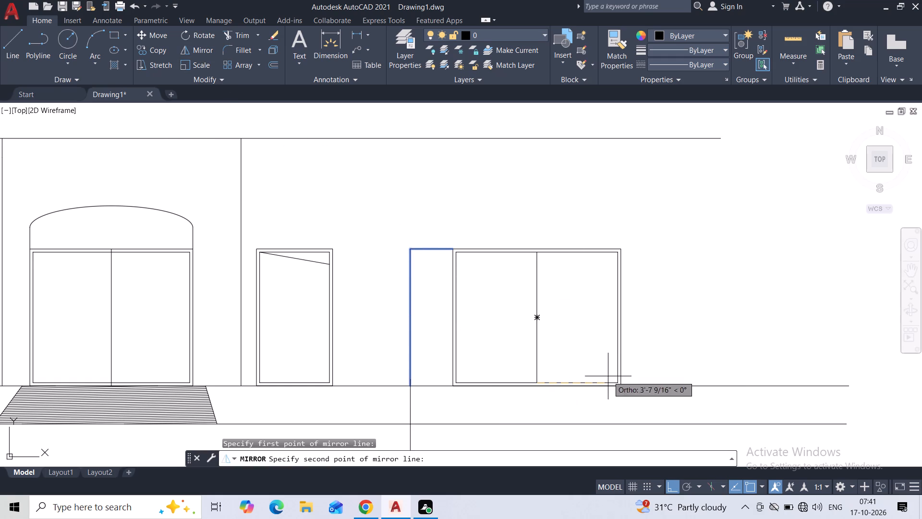
left_click(534, 212)
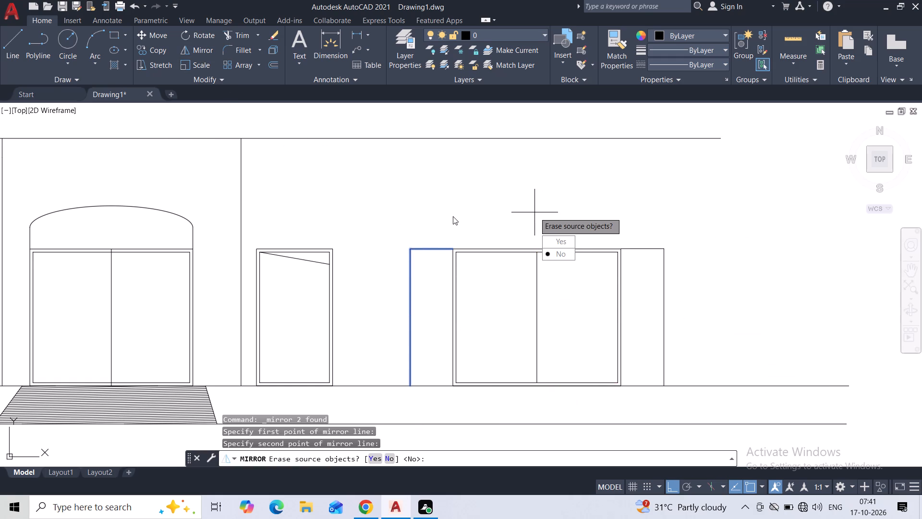
left_click_drag(565, 256, 534, 212)
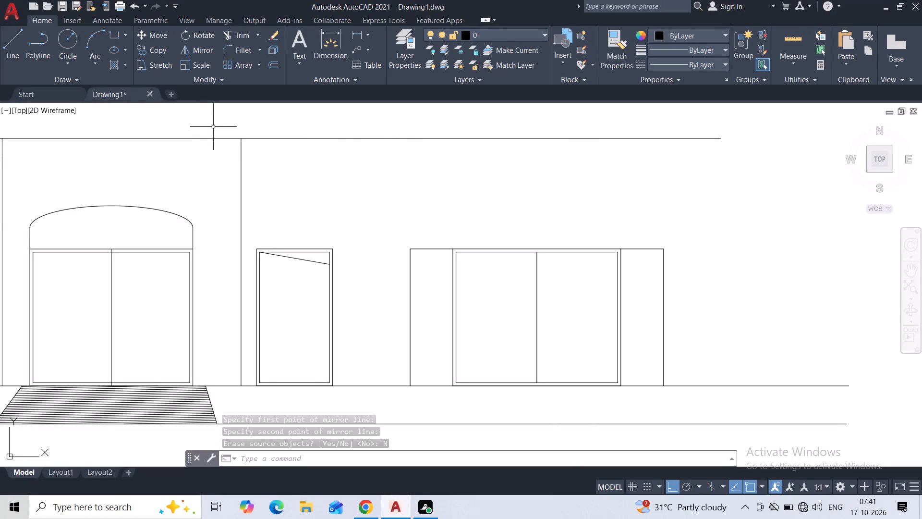
Draw a thin lintel band about 15'-3" long on top of both piers, overhanging the left pier by about 9".
left_click(4, 50)
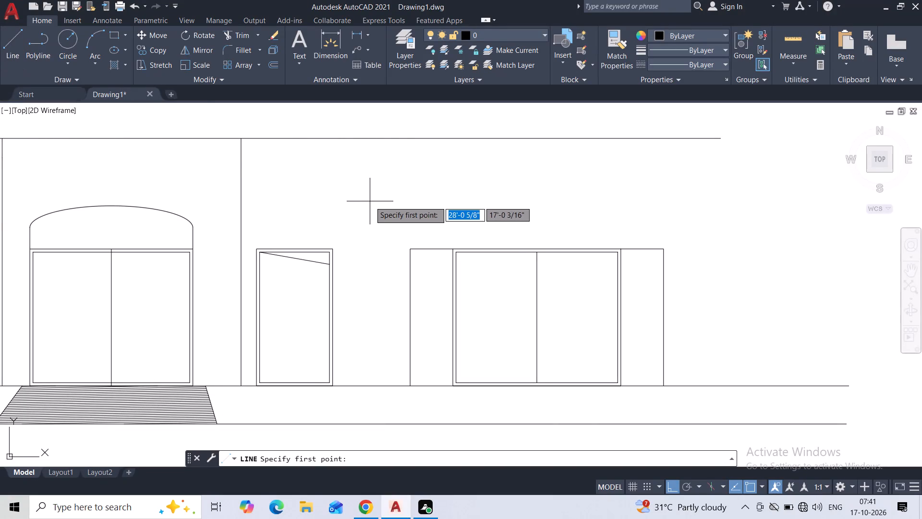
left_click(411, 247)
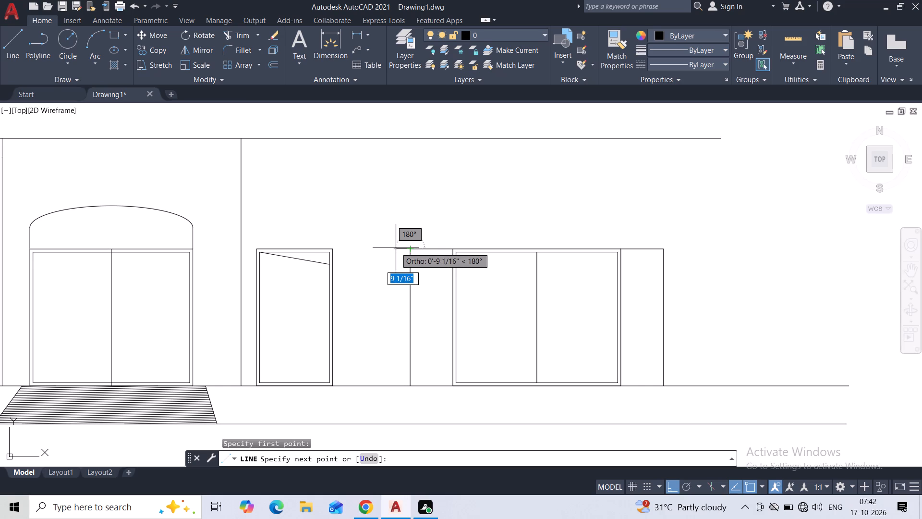
left_click(396, 247)
left_click(395, 241)
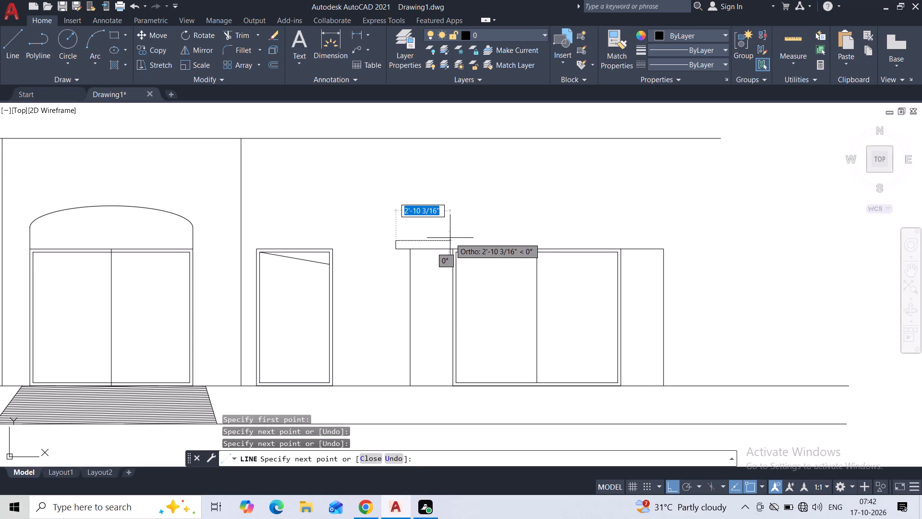
left_click(687, 236)
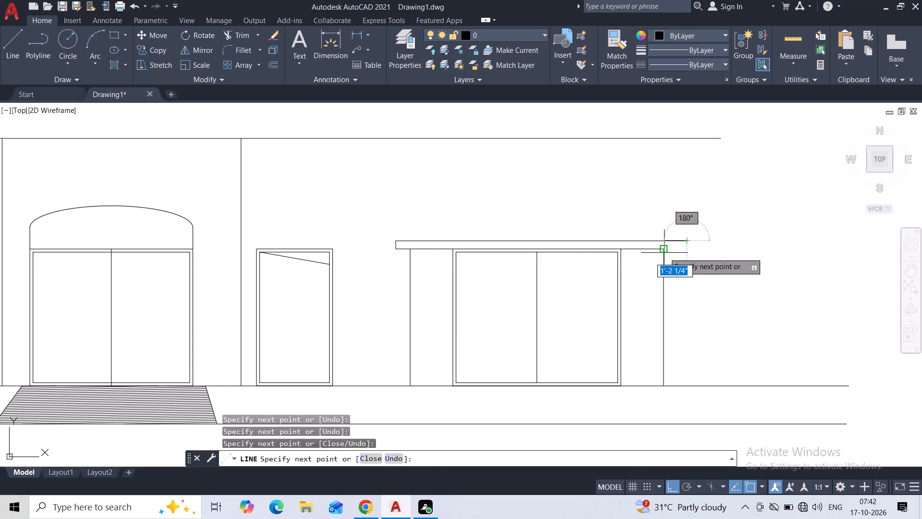
left_click(687, 253)
left_click(668, 253)
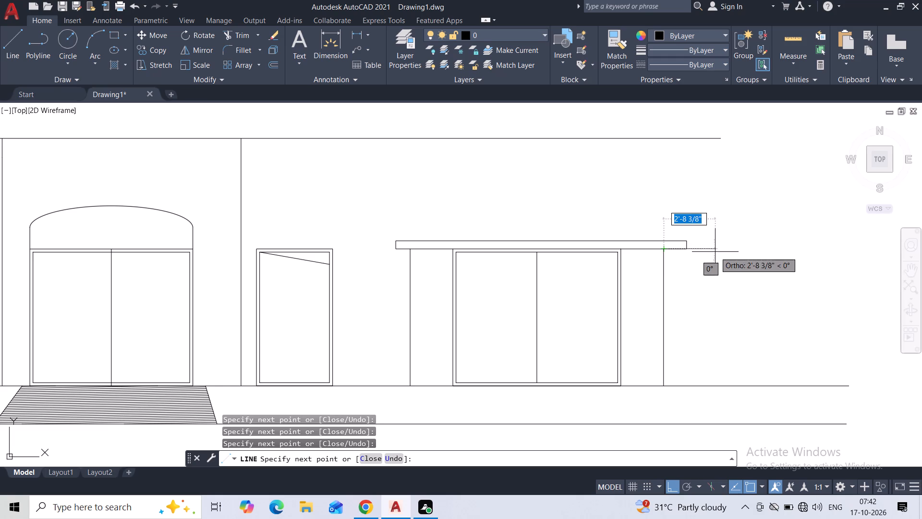
key("Escape")
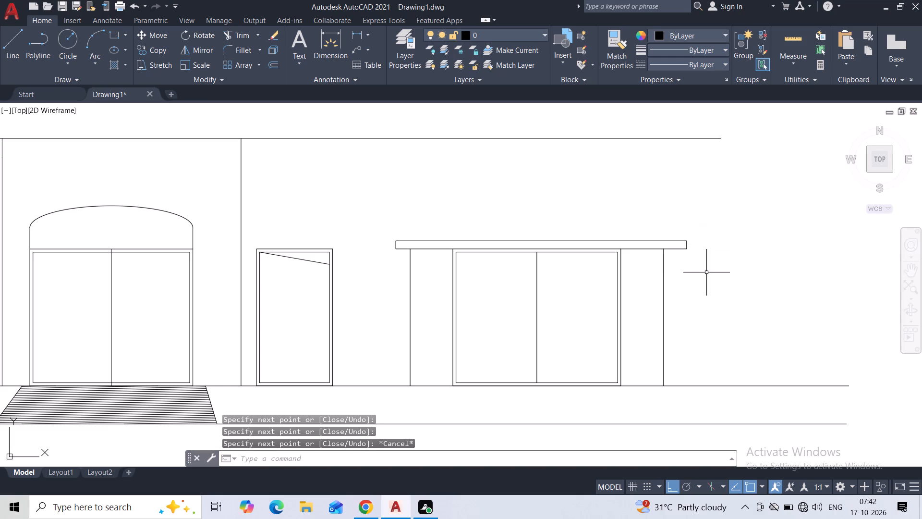
Draw a short vertical line across the lintel band, from its top edge to its bottom edge, near the right end.
scroll(688, 258, "up", 2)
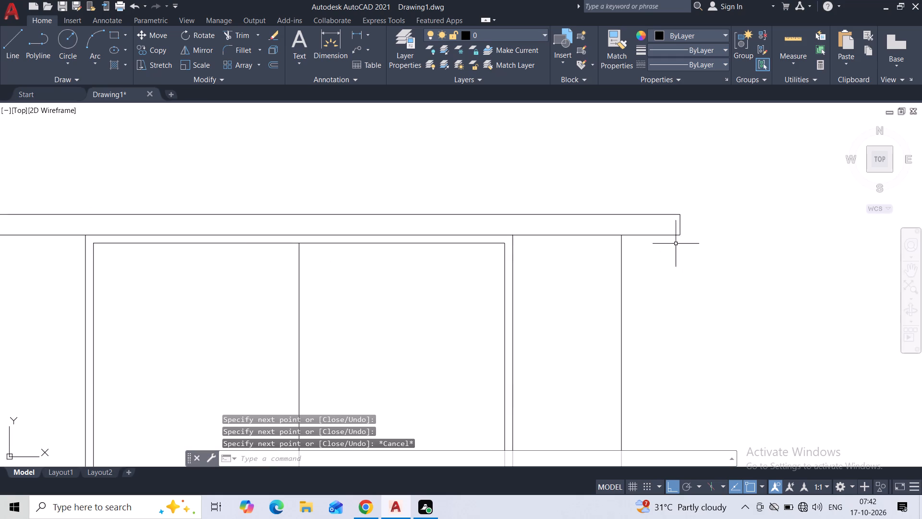
key("space")
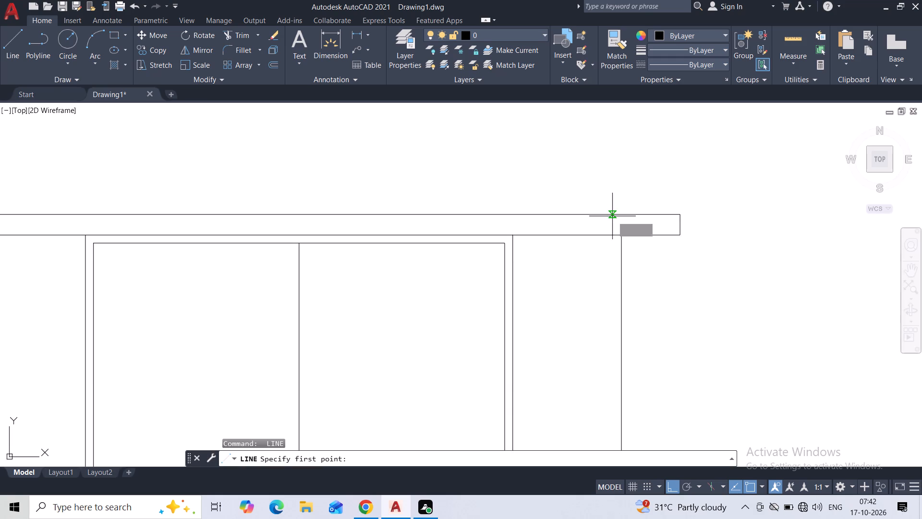
left_click(653, 218)
left_click(655, 235)
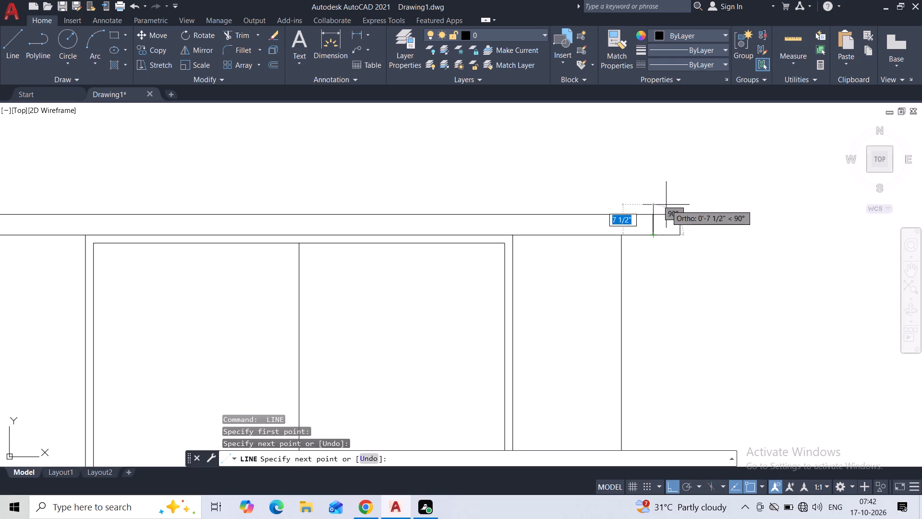
key("Escape")
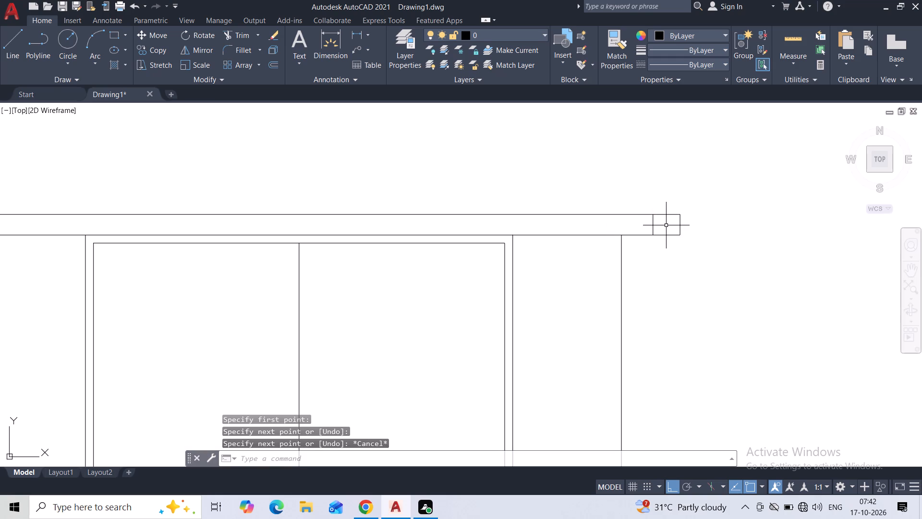
Draw a second short vertical line across the lintel band, midway between the existing cross line and the band's right end.
key("space")
left_click(667, 217)
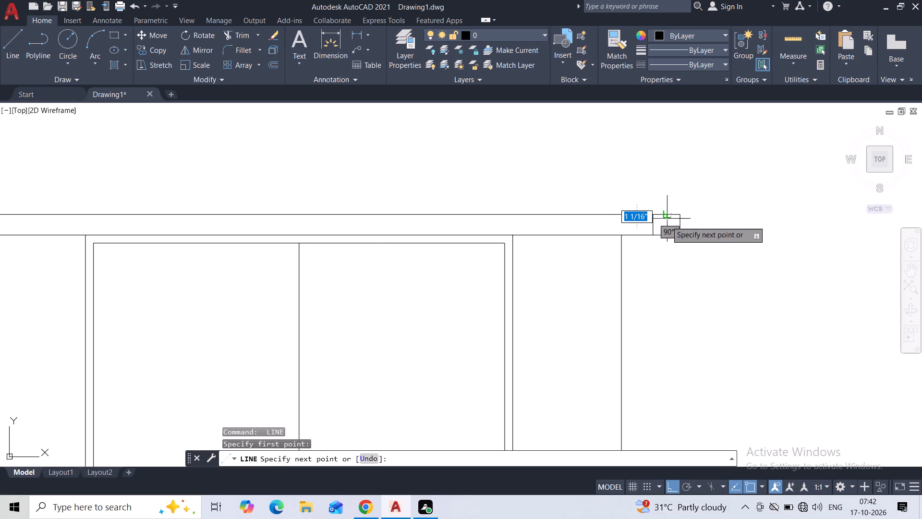
left_click(665, 231)
key("Escape")
Trim away the lintel band's end beyond the outer cross line, along with the inner cross line.
left_click(232, 33)
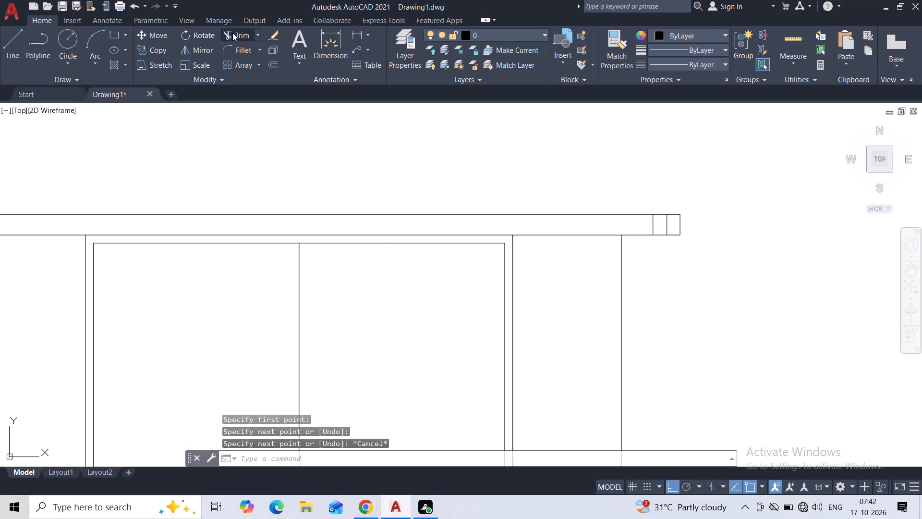
left_click_drag(676, 205, 682, 225)
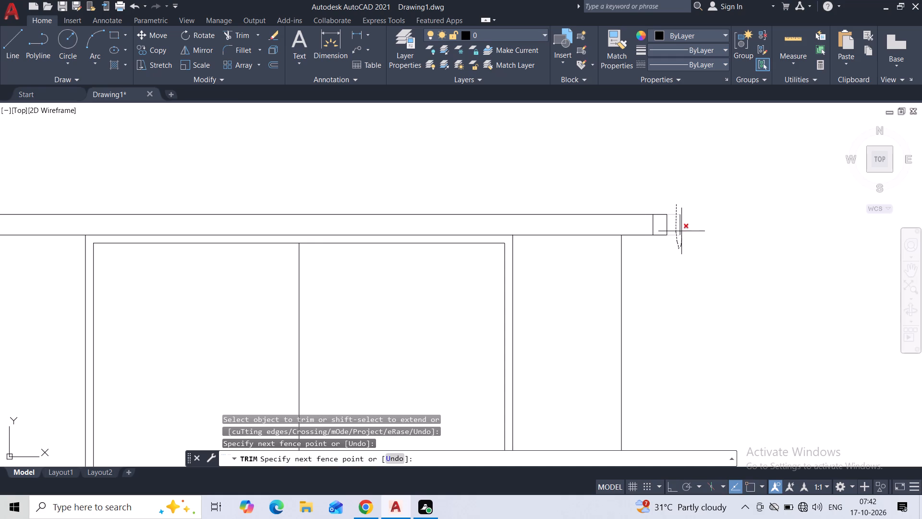
left_click_drag(682, 225, 678, 225)
left_click_drag(659, 224, 638, 222)
key("Escape")
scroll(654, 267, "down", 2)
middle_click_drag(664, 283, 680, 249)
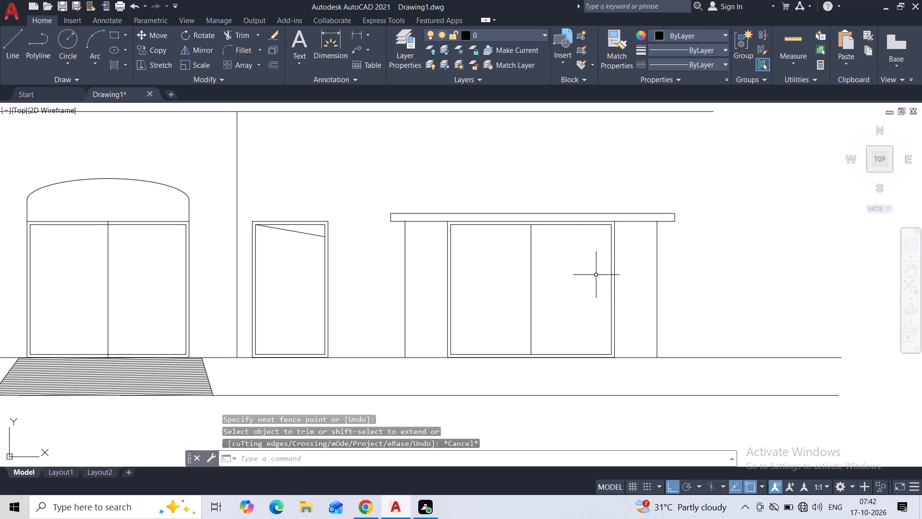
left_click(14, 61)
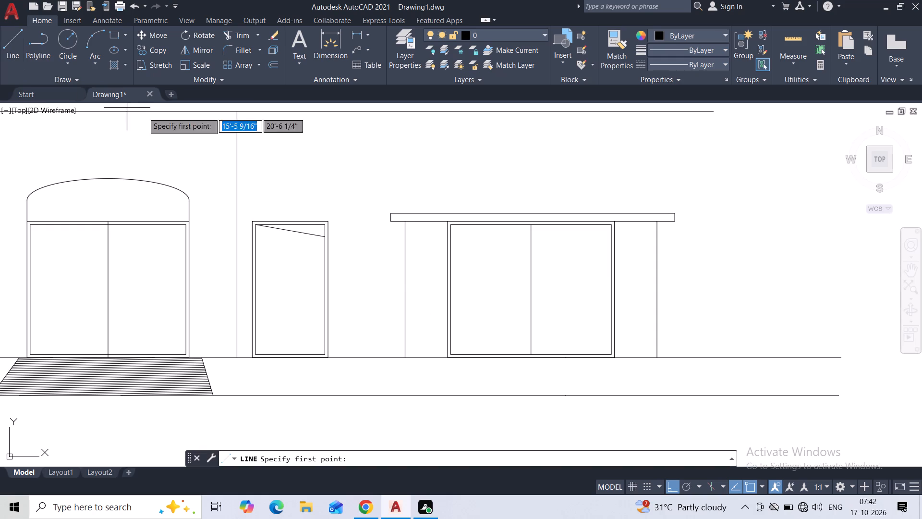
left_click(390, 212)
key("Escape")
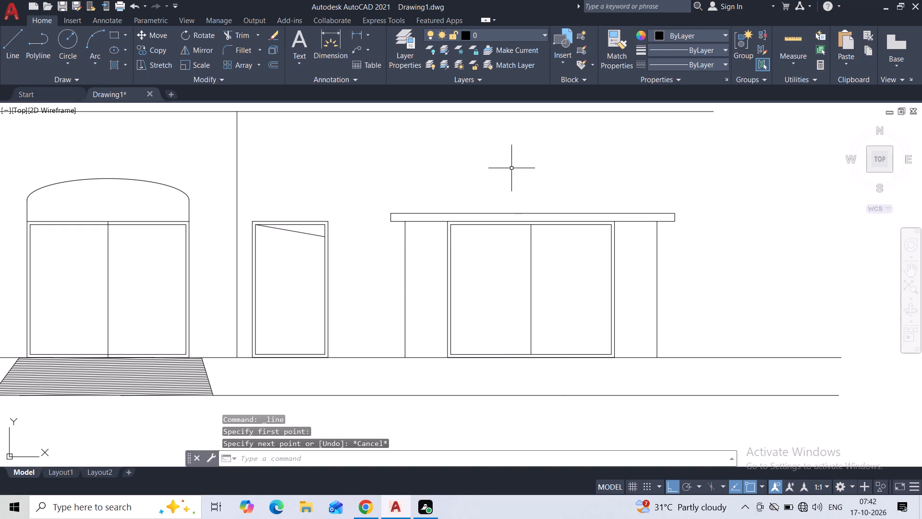
Draw a vertical guide line from the middle of the lintel's top edge up to the wall's top line.
key("space")
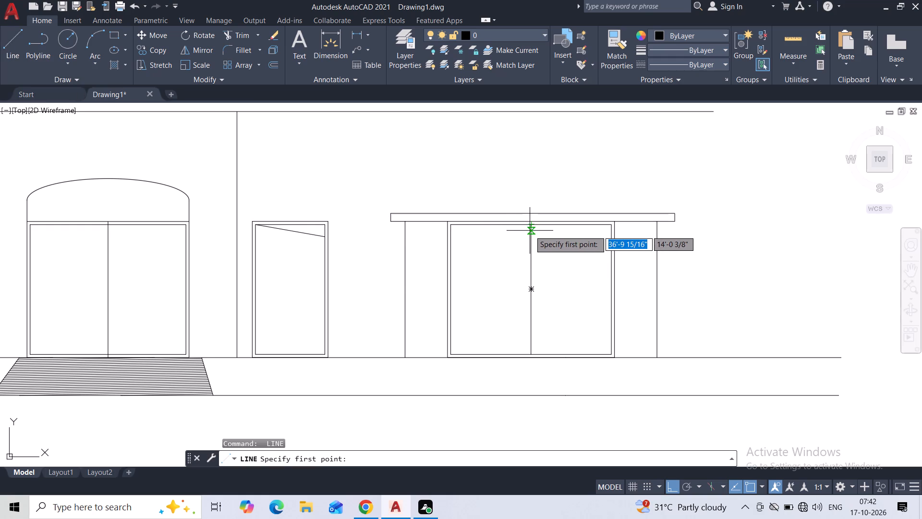
left_click(531, 214)
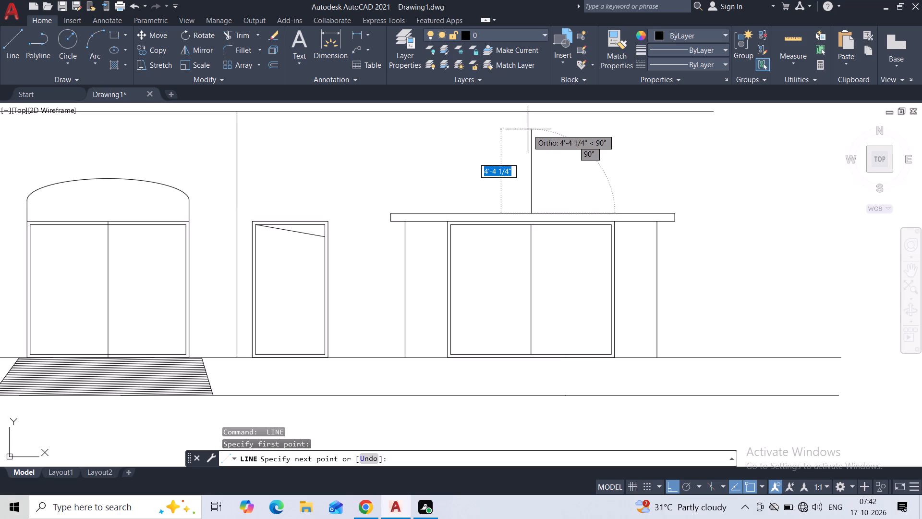
left_click(530, 116)
key("Escape")
With Ortho off, draw a gable from the lintel's top-left corner to the guide's midpoint (about 7'-11" at 20°) and down to its top-right corner.
key("space")
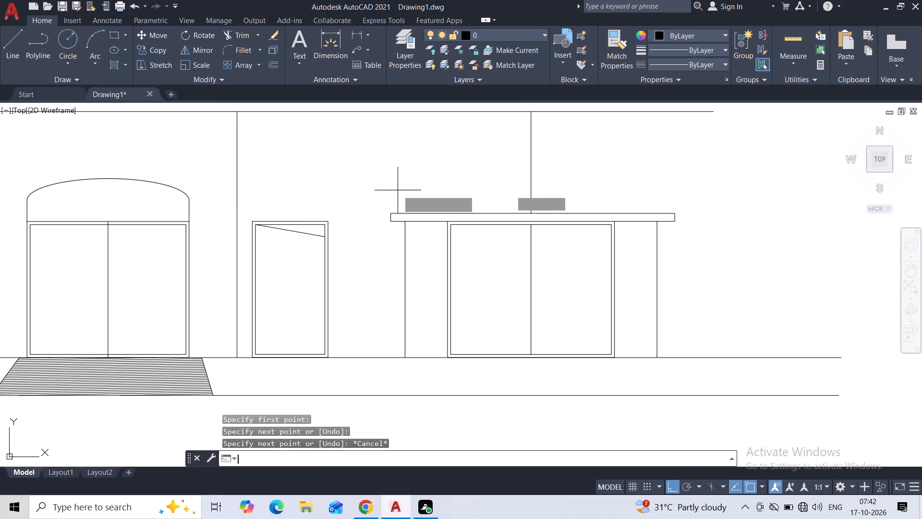
left_click(394, 215)
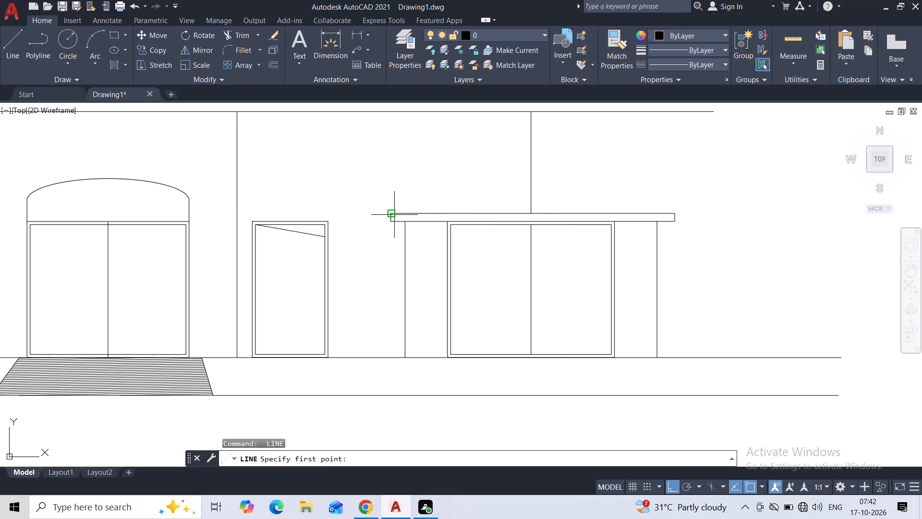
key("F8")
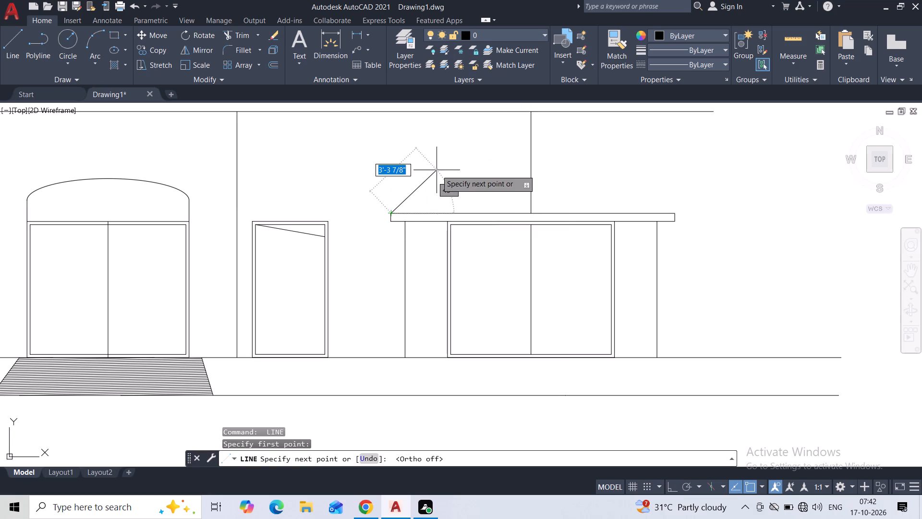
left_click(528, 161)
left_click(673, 214)
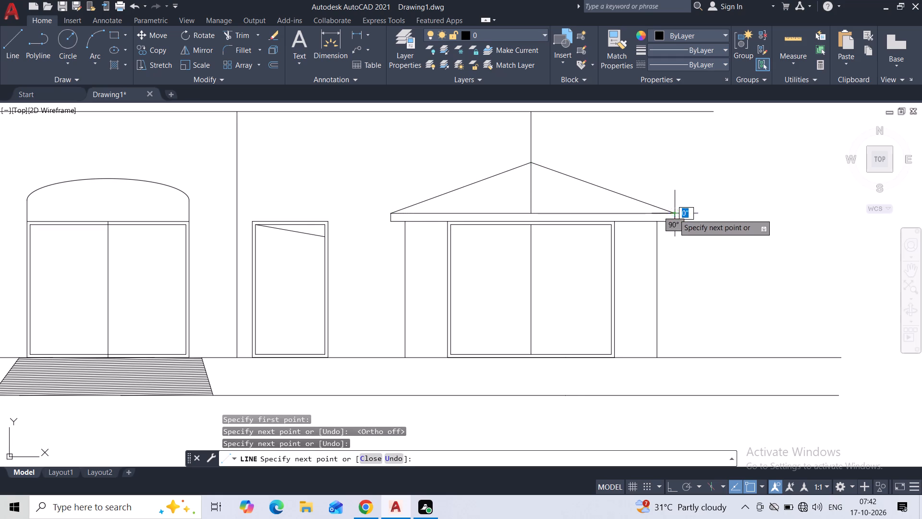
key("Escape")
Erase the vertical guide line running through the gable's apex.
left_click(538, 134)
left_click(526, 137)
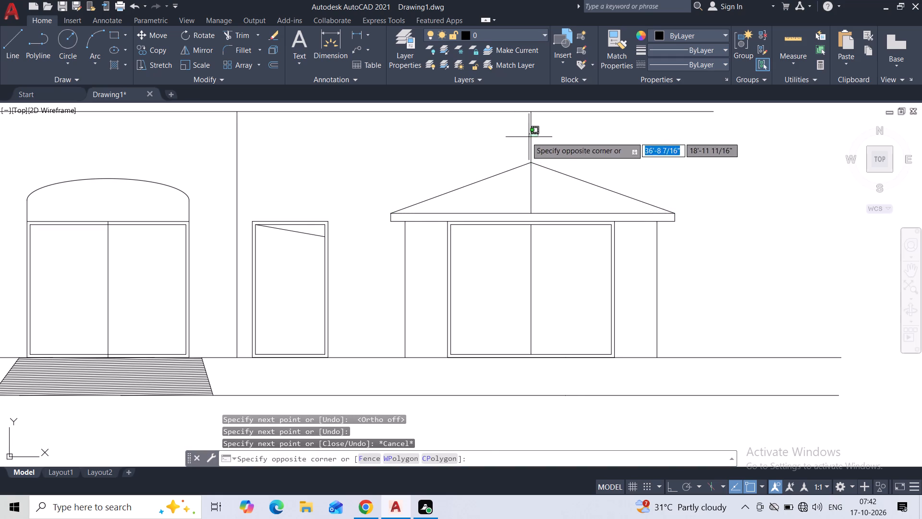
key("Delete")
scroll(523, 140, "down", 3)
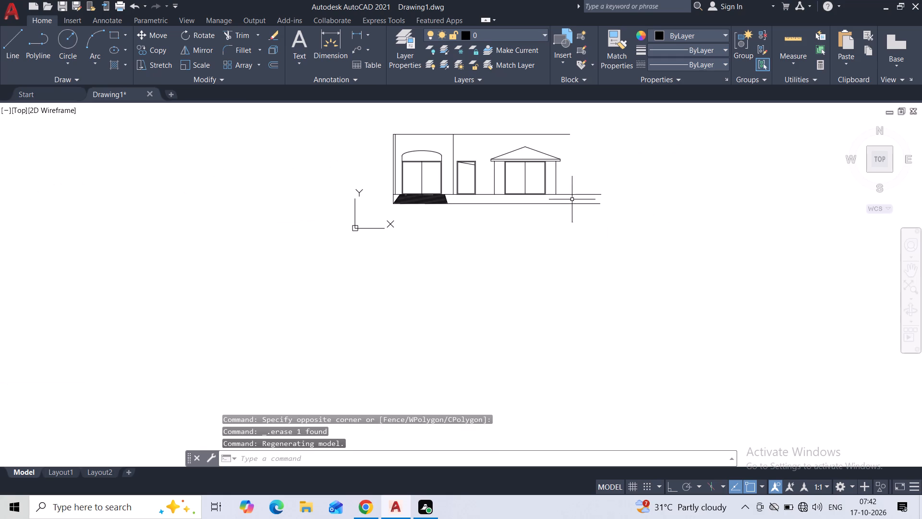
middle_click_drag(585, 166, 577, 225)
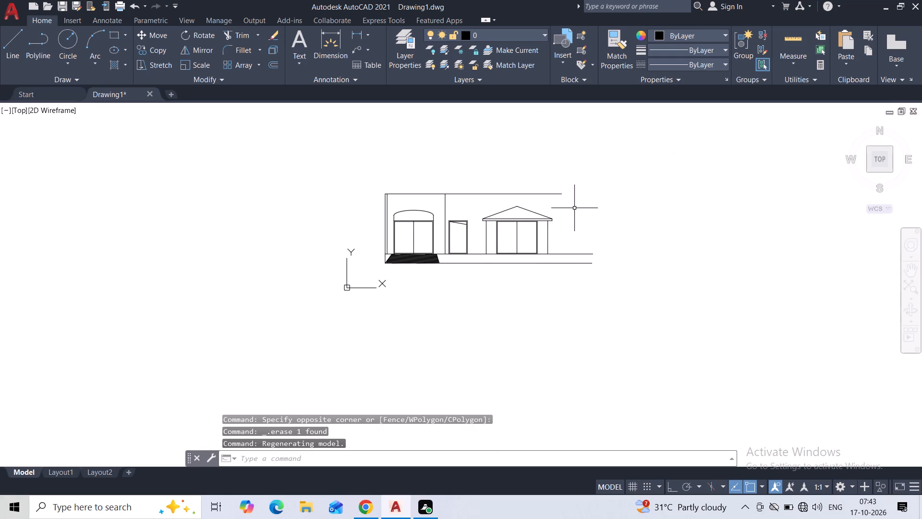
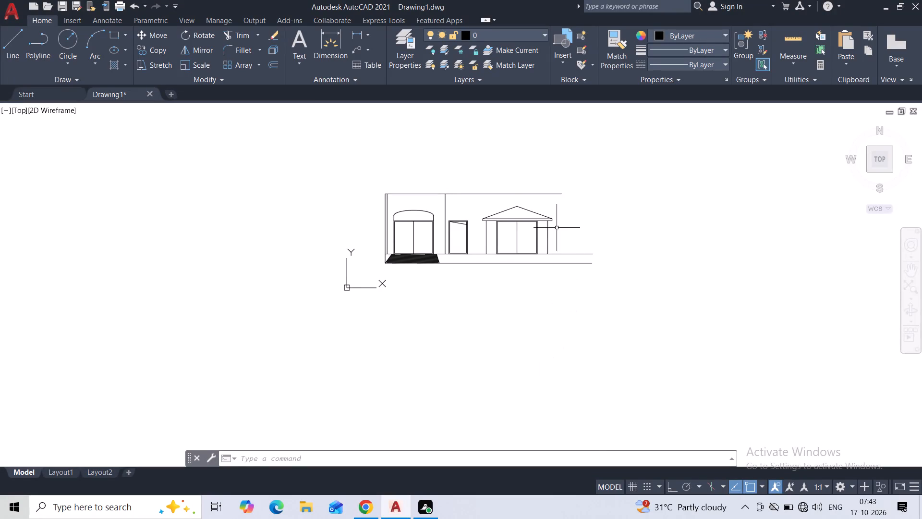
Close the wall's open right end with a vertical line from the top line's endpoint down to the base's top line.
middle_click_drag(557, 227, 532, 289)
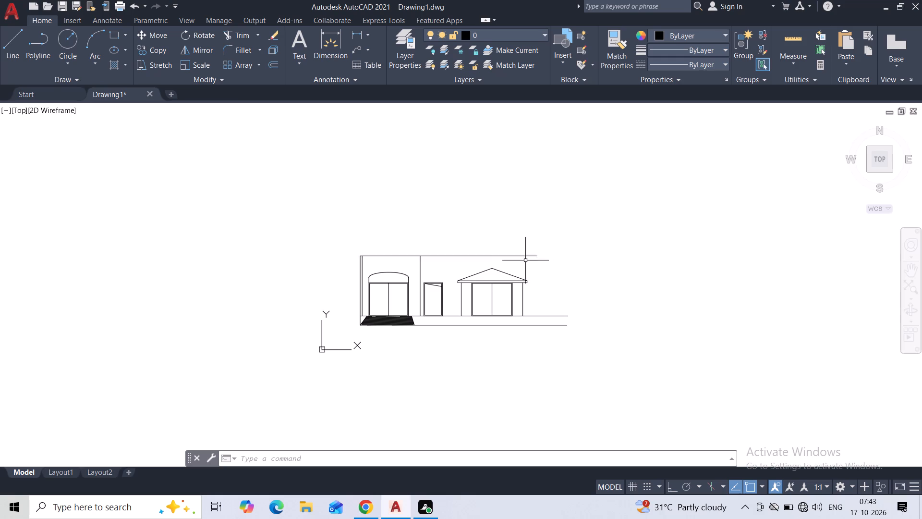
scroll(527, 267, "up", 1)
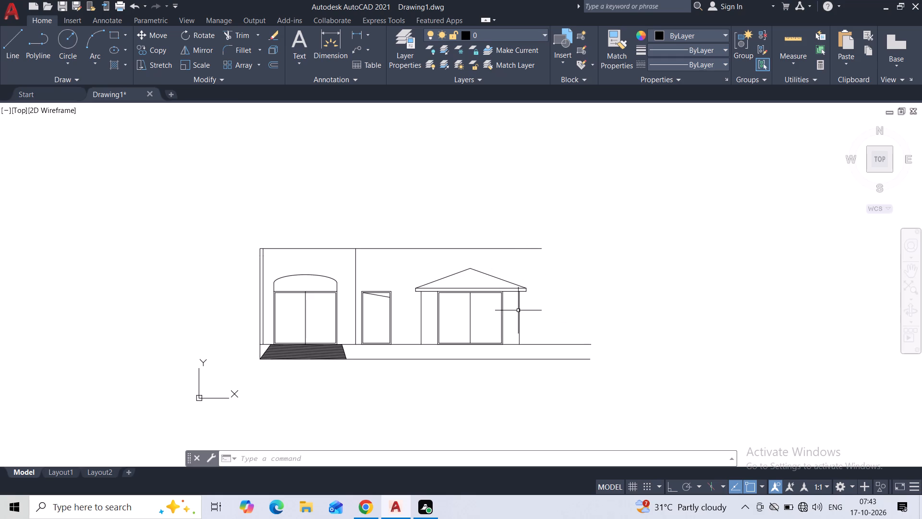
scroll(517, 311, "up", 1)
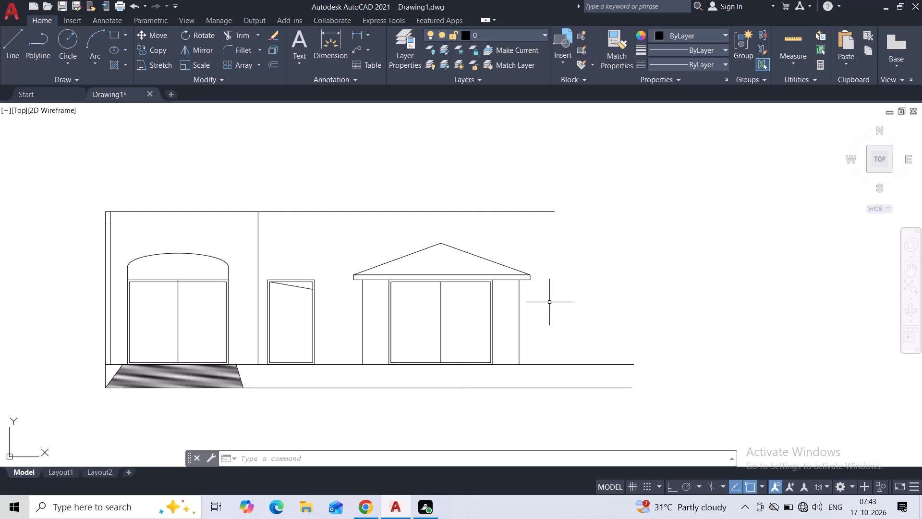
left_click(7, 43)
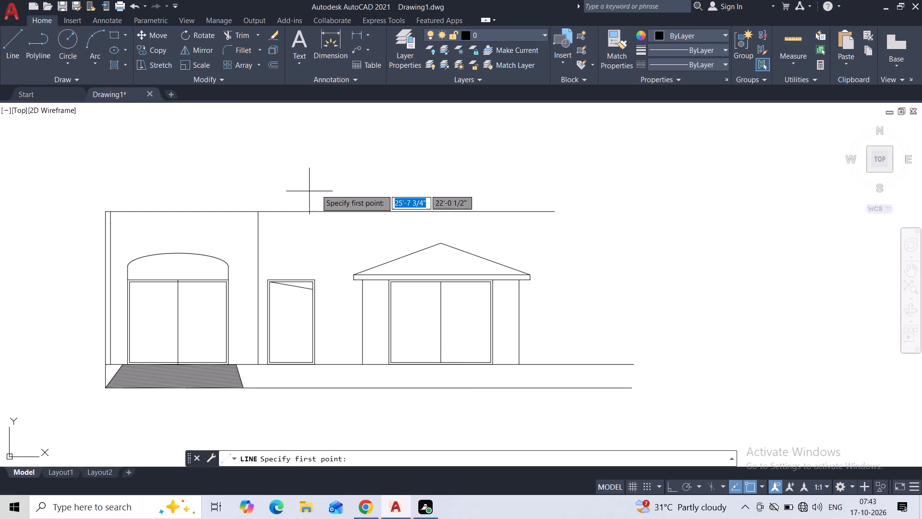
left_click(557, 214)
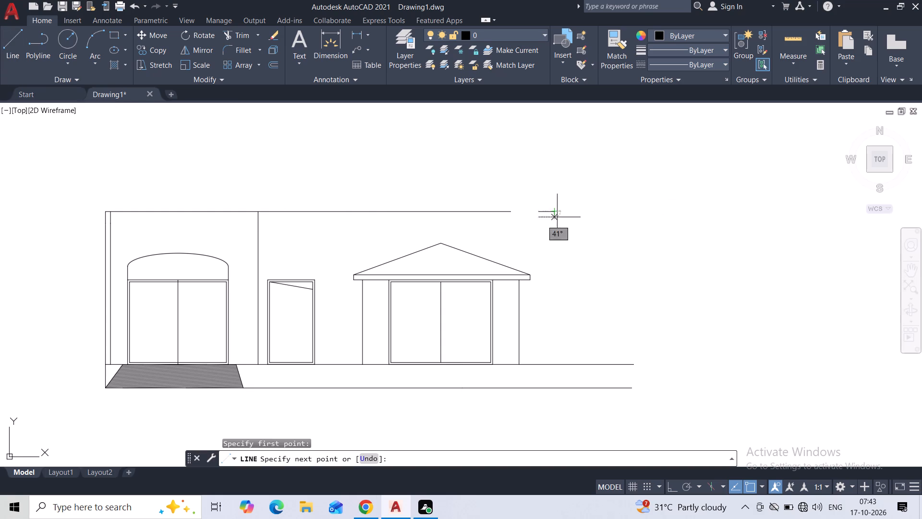
left_click(555, 364)
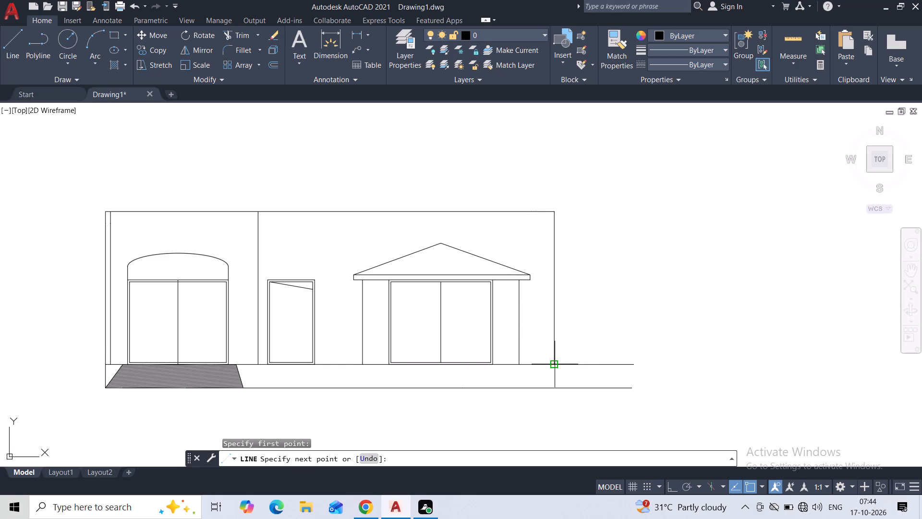
key("space")
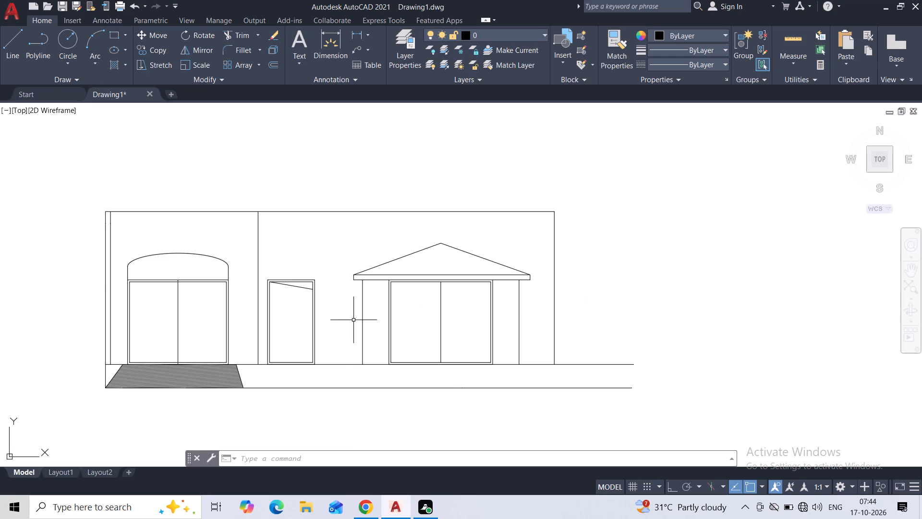
key("space")
key("space")
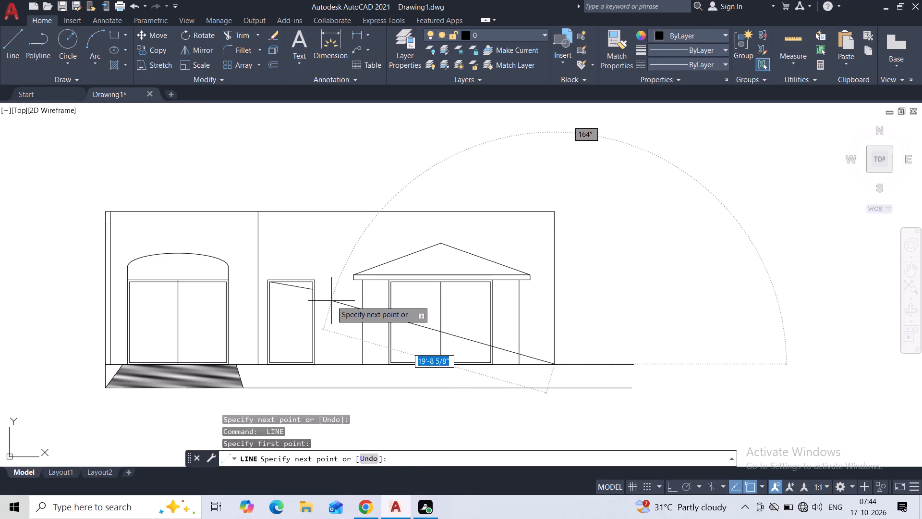
key("space")
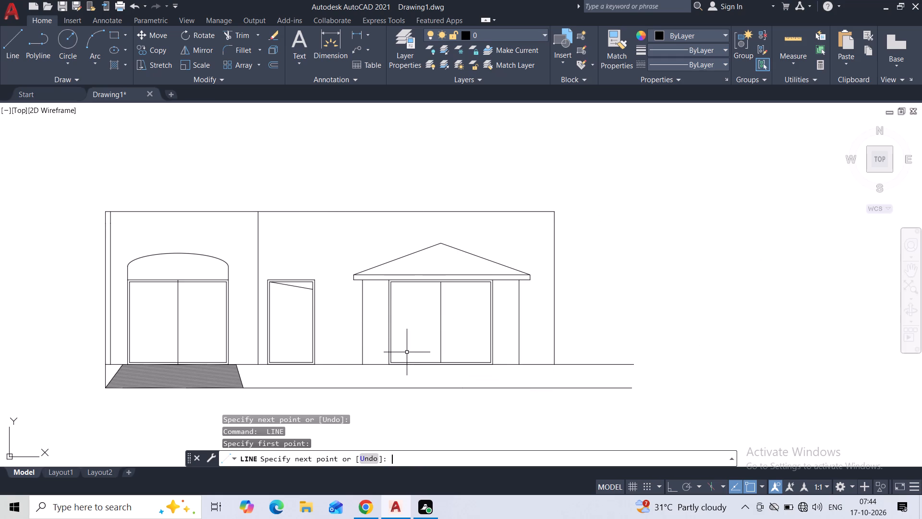
Draw a horizontal line across the gabled opening's left pier, about a quarter of the way down from the lintel.
key("space")
scroll(417, 317, "up", 2)
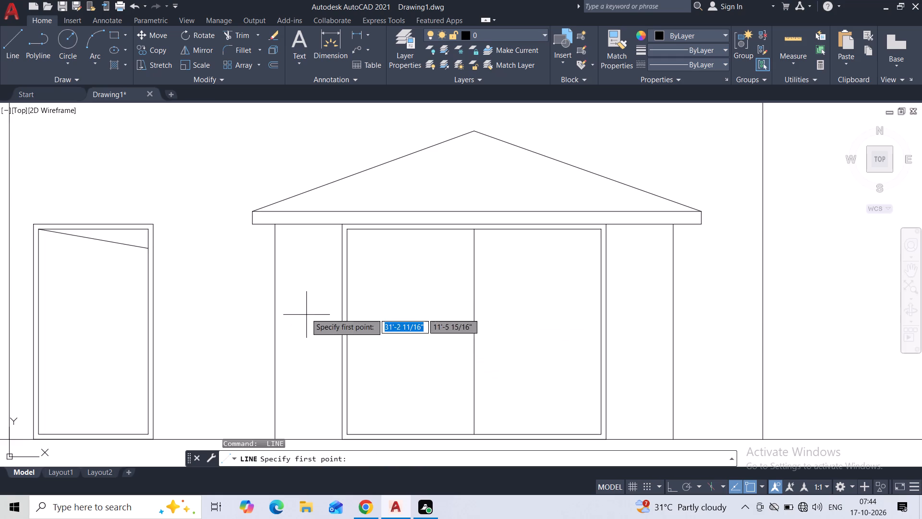
left_click(274, 276)
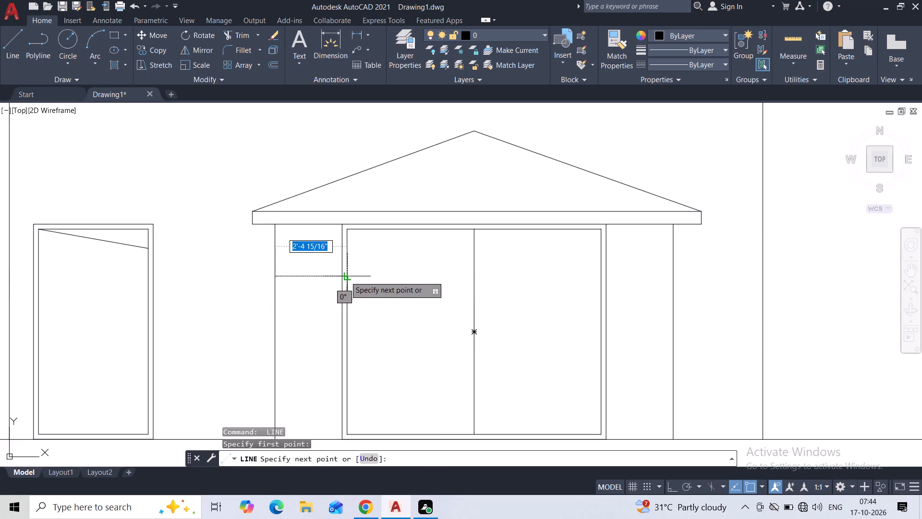
left_click(340, 276)
key("space")
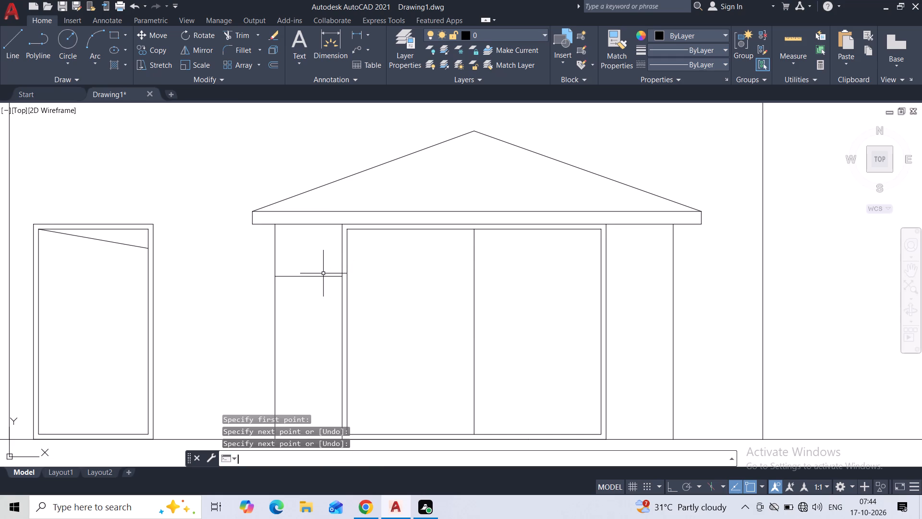
key("space")
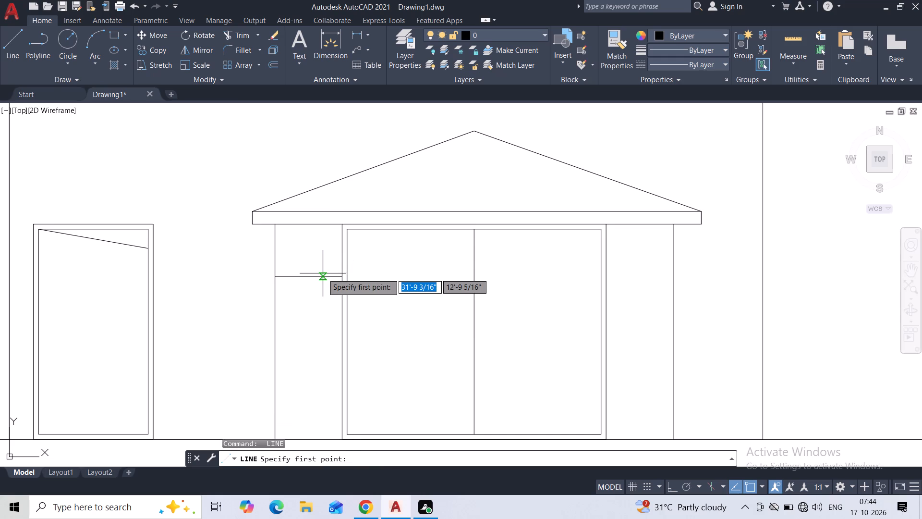
key("space")
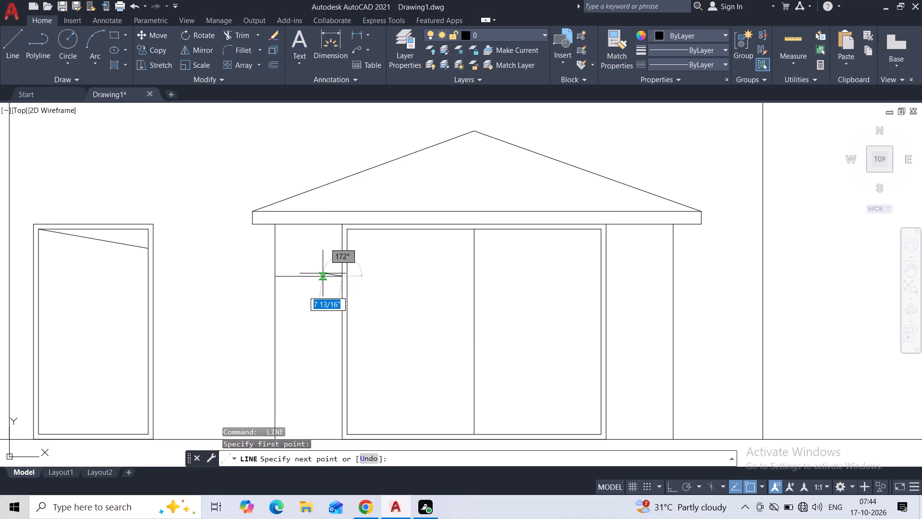
key("Escape")
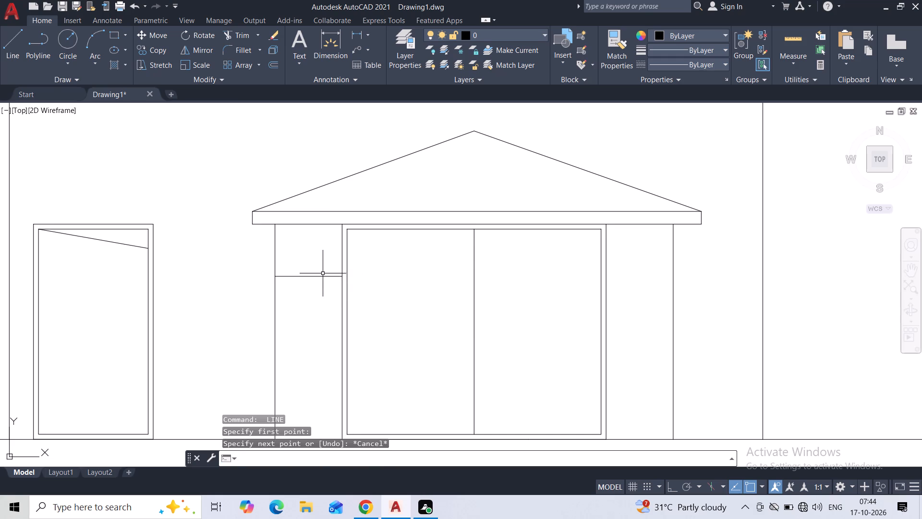
Offset the left pier's horizontal line 1" upward.
left_click(323, 272)
left_click(318, 282)
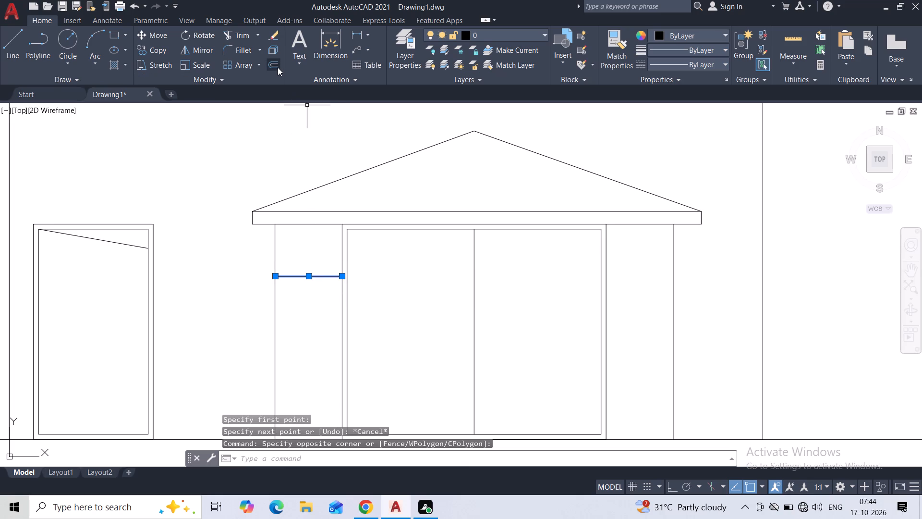
left_click(278, 67)
type("1\"")
key("Return")
left_click(306, 239)
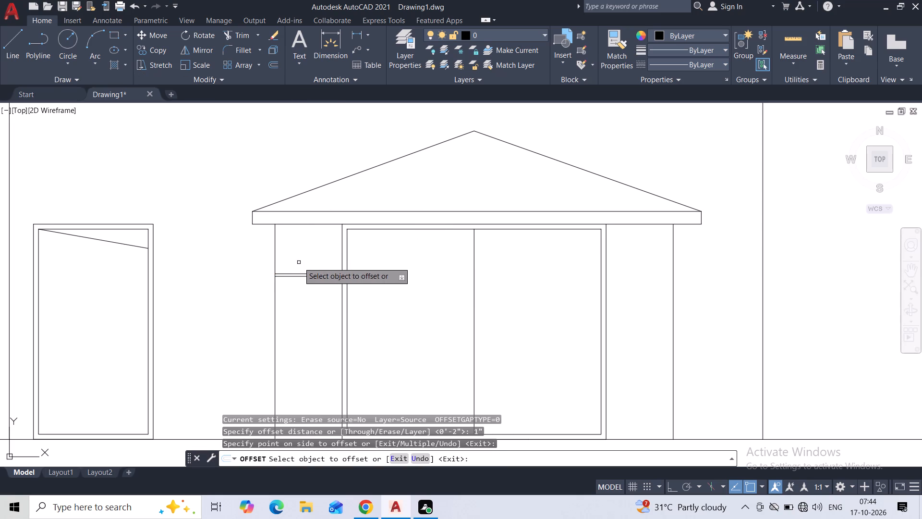
key("Escape")
Erase the lower of the two closely spaced horizontal lines on the left pier.
scroll(309, 294, "down", 1)
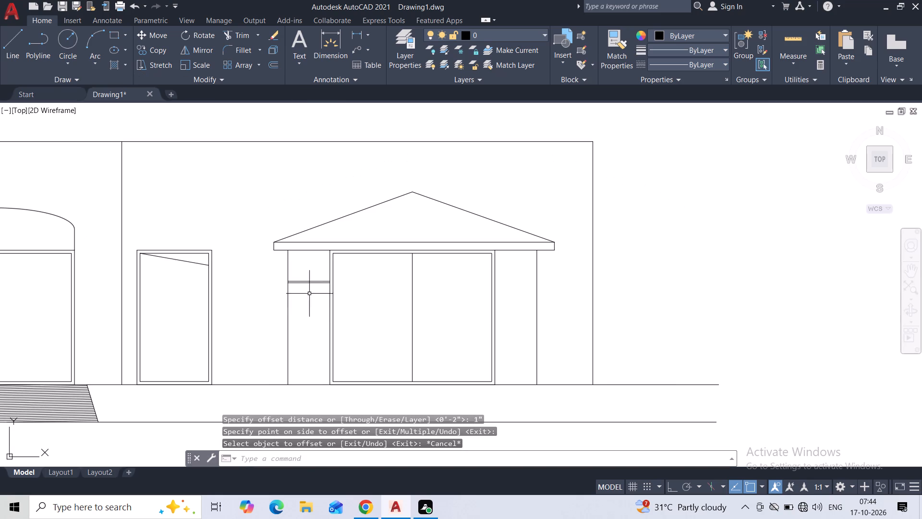
scroll(316, 306, "down", 2)
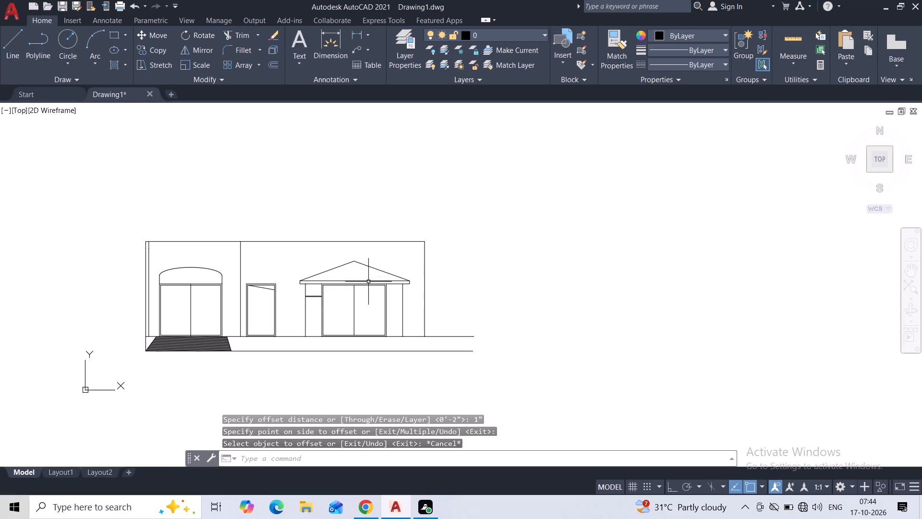
scroll(337, 225, "up", 1)
middle_click_drag(270, 280, 294, 214)
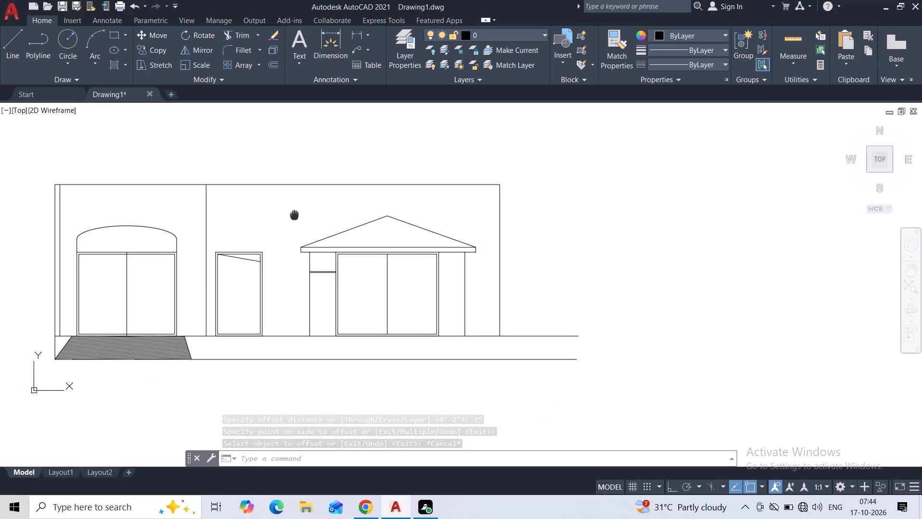
middle_click_drag(294, 214, 296, 212)
scroll(315, 279, "up", 3)
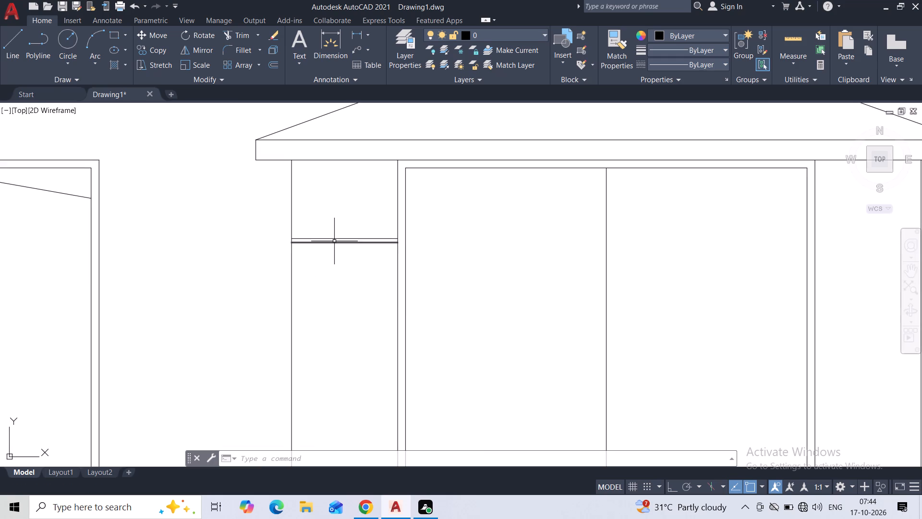
left_click(334, 241)
key("Delete")
Offset the remaining horizontal line on the left pier 2" downward to form a thin band.
left_click(340, 225)
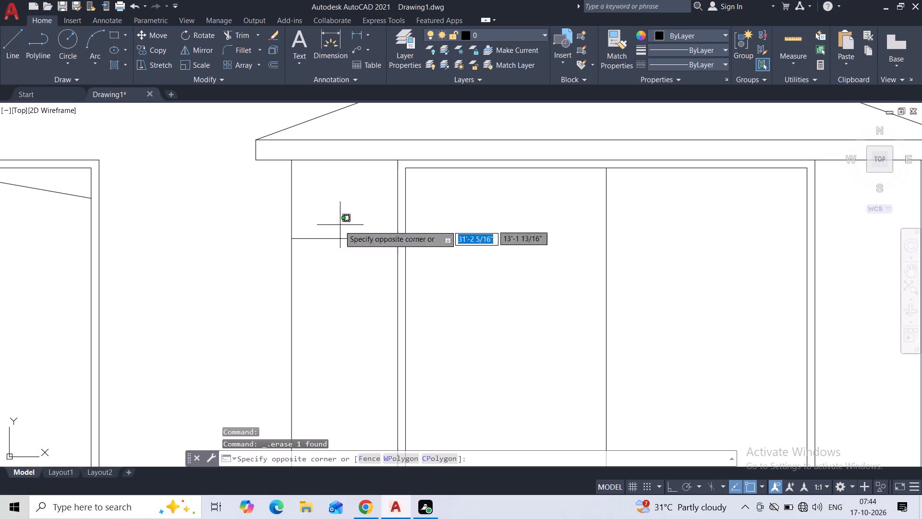
left_click(333, 267)
left_click(280, 65)
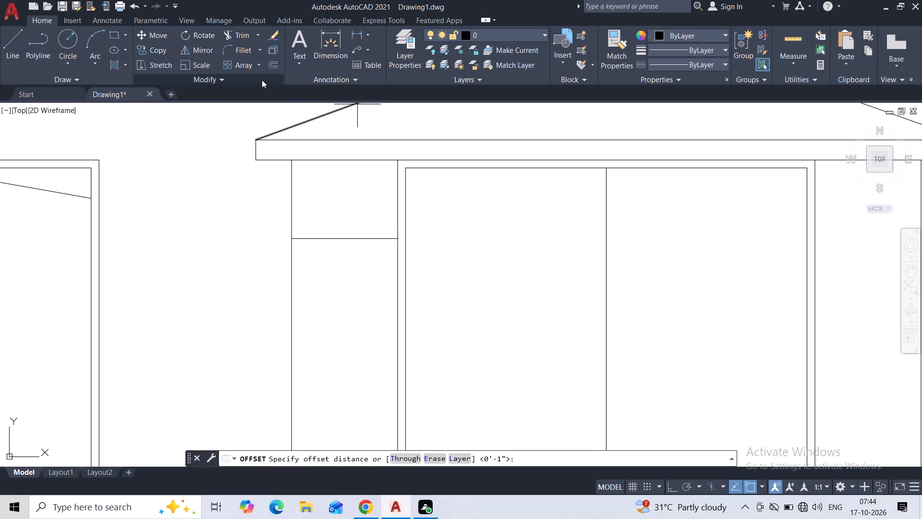
type("2\"")
key("Return")
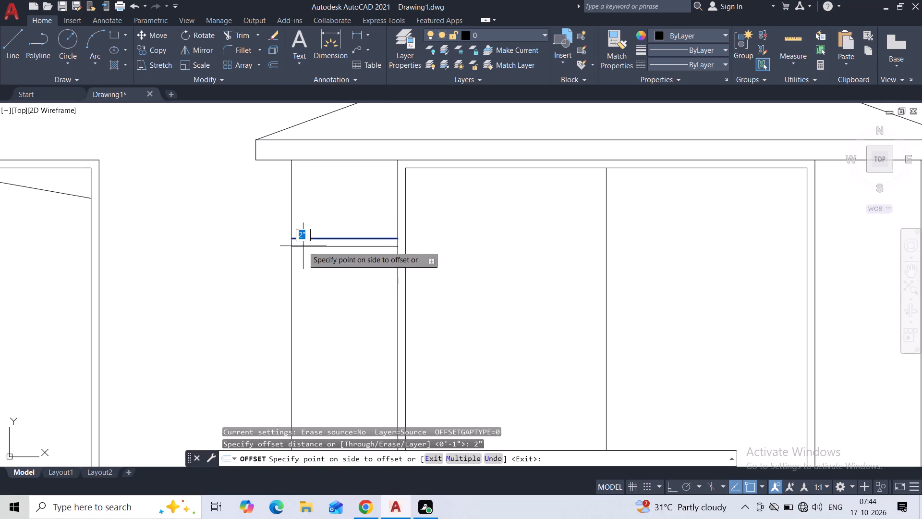
left_click(303, 247)
scroll(318, 222, "down", 2)
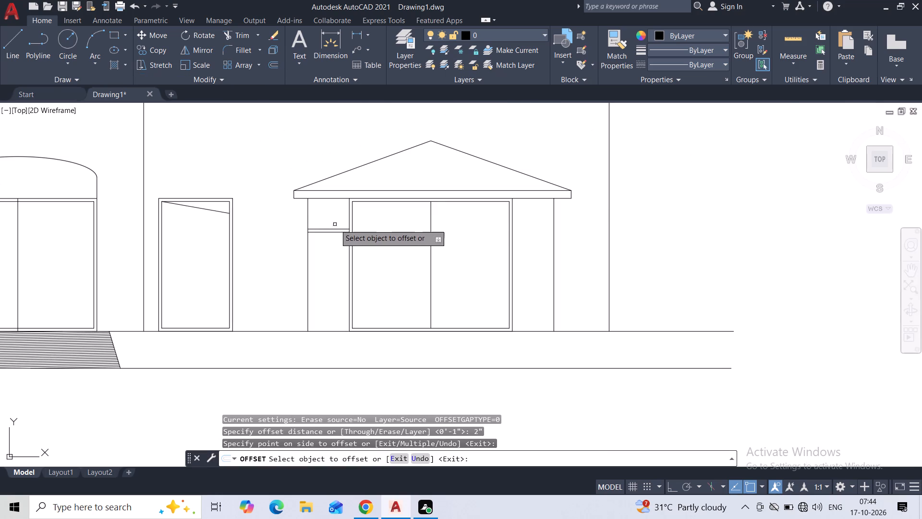
scroll(345, 225, "down", 2)
key("Escape")
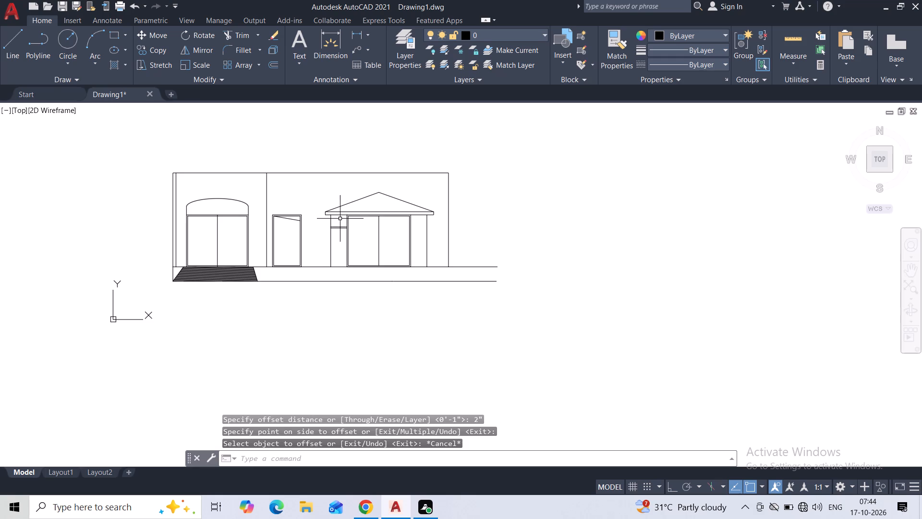
Copy the two band lines three times down the left pier, the first about 1'-7" below and the last about 4'-7" below.
scroll(340, 219, "up", 2)
left_click(340, 238)
scroll(339, 247, "up", 3)
left_click(344, 197)
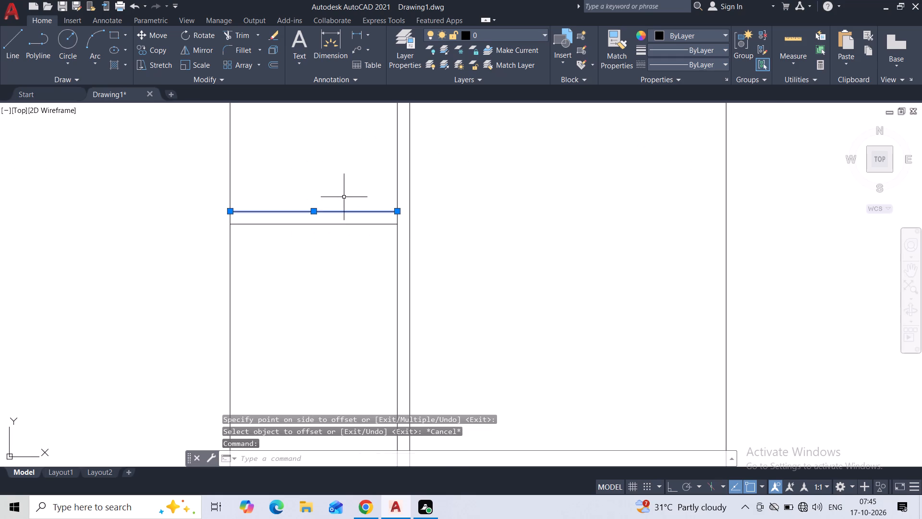
left_click(339, 238)
left_click(144, 50)
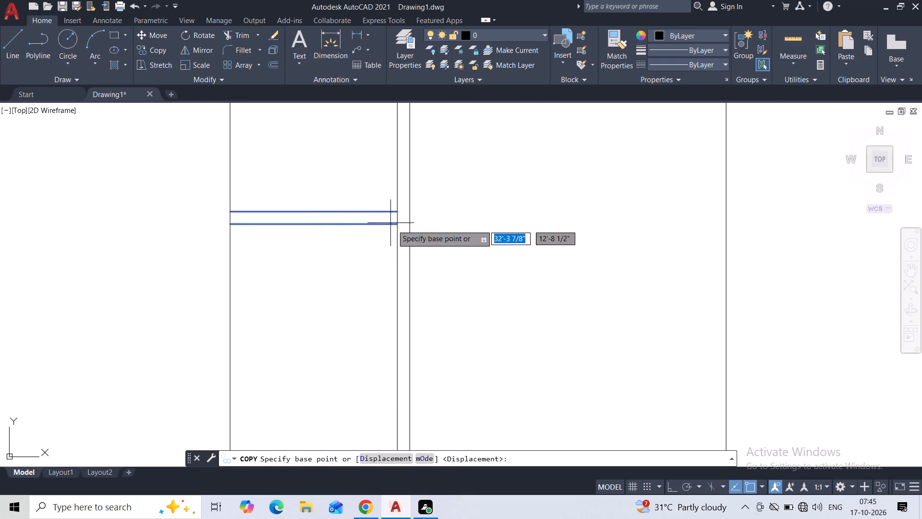
left_click(393, 226)
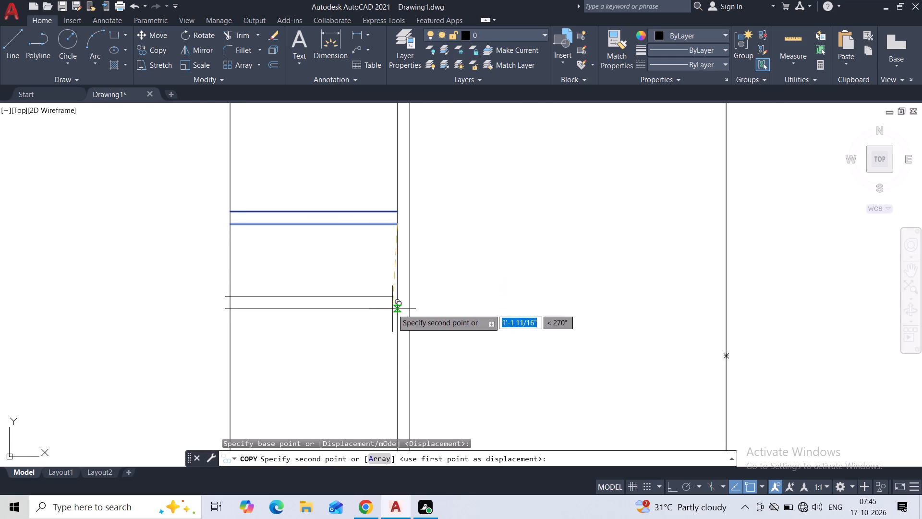
middle_click_drag(392, 309, 382, 217)
scroll(381, 223, "down", 1)
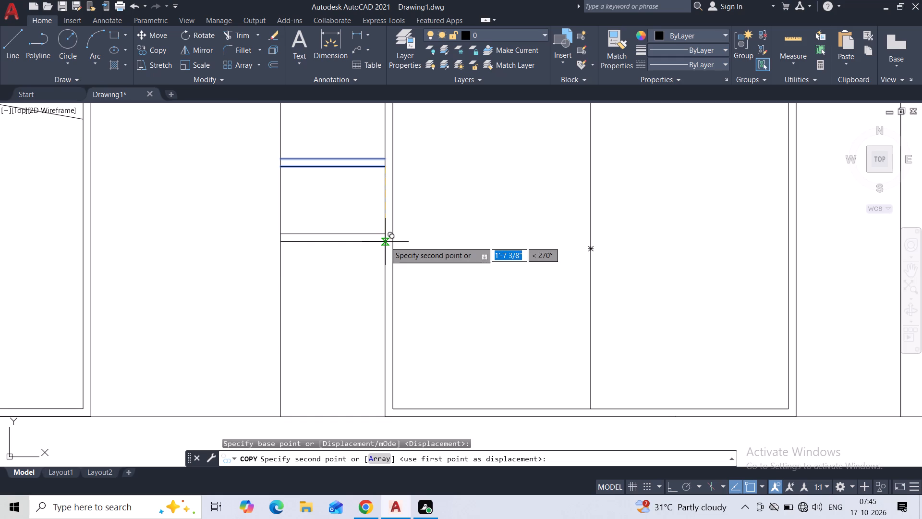
left_click(385, 242)
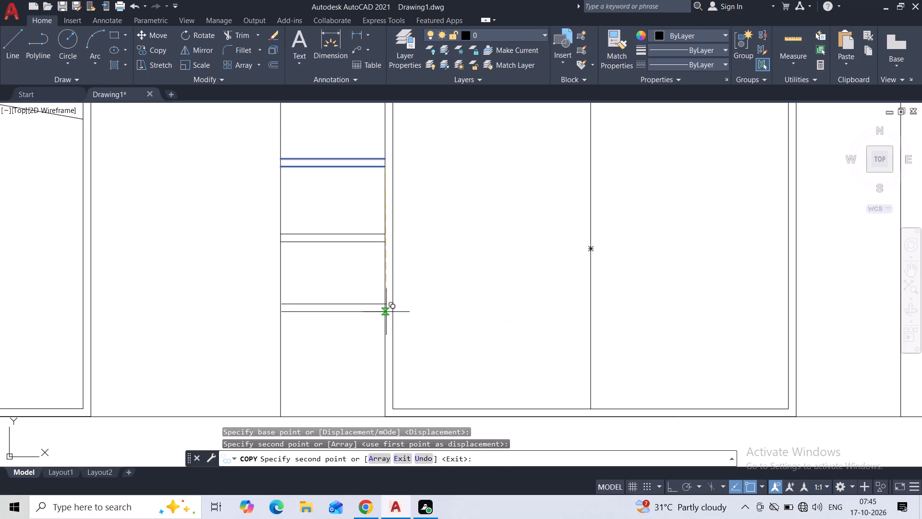
left_click(386, 313)
left_click(388, 380)
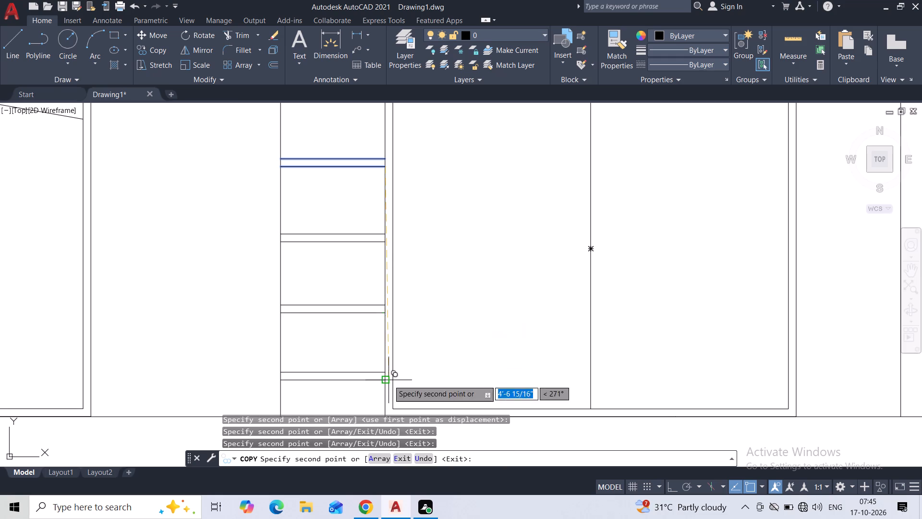
Copy the two-line band onto the right pier four times, level with each of the left pier's four bands.
middle_click_drag(437, 317, 393, 226)
scroll(438, 239, "down", 2)
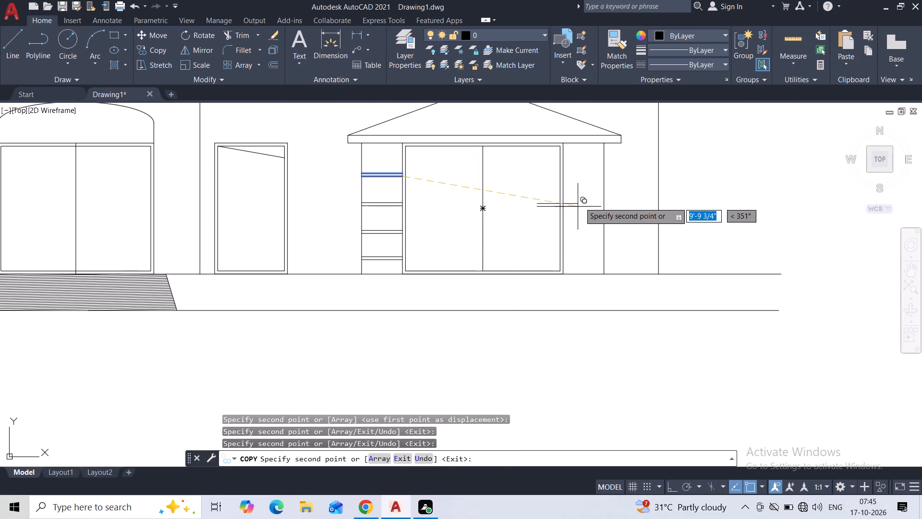
scroll(590, 178, "up", 1)
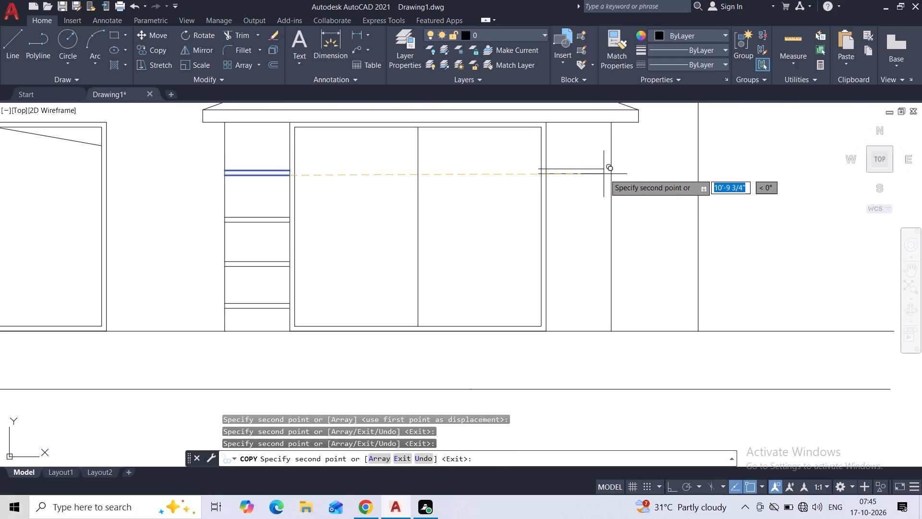
left_click(609, 178)
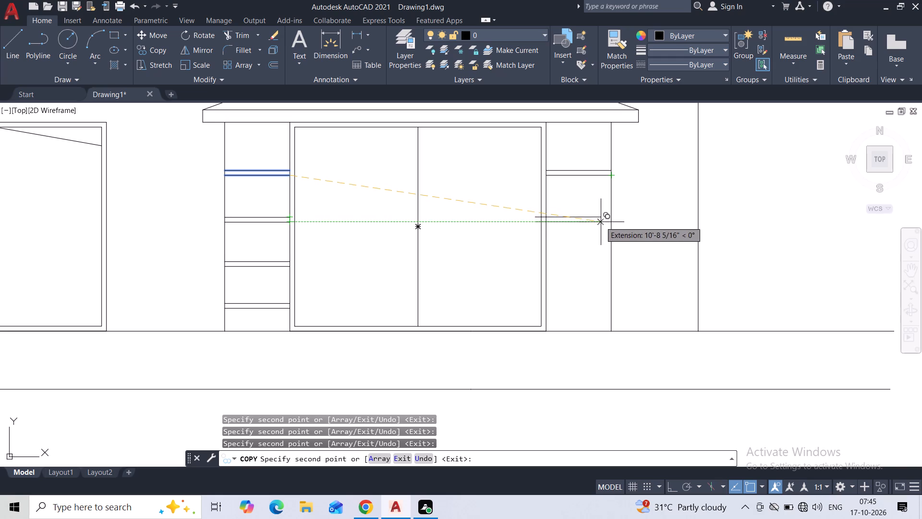
left_click(609, 223)
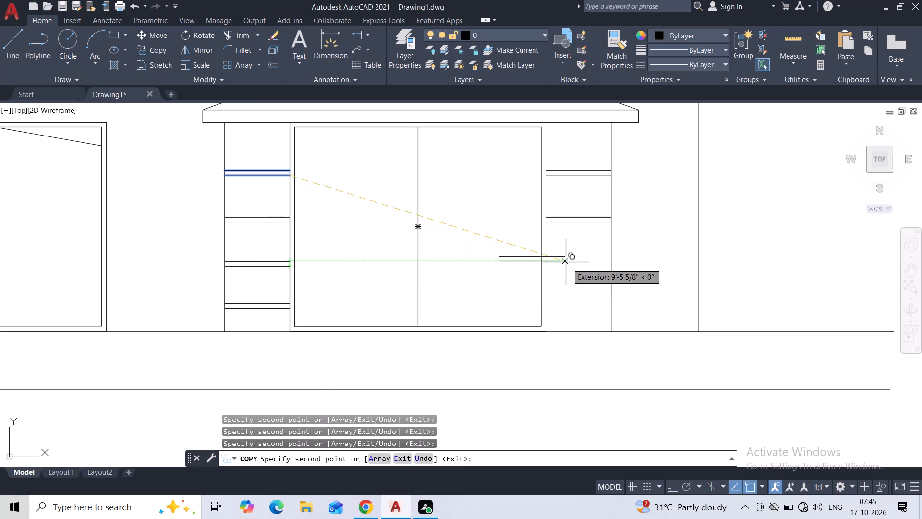
left_click(611, 268)
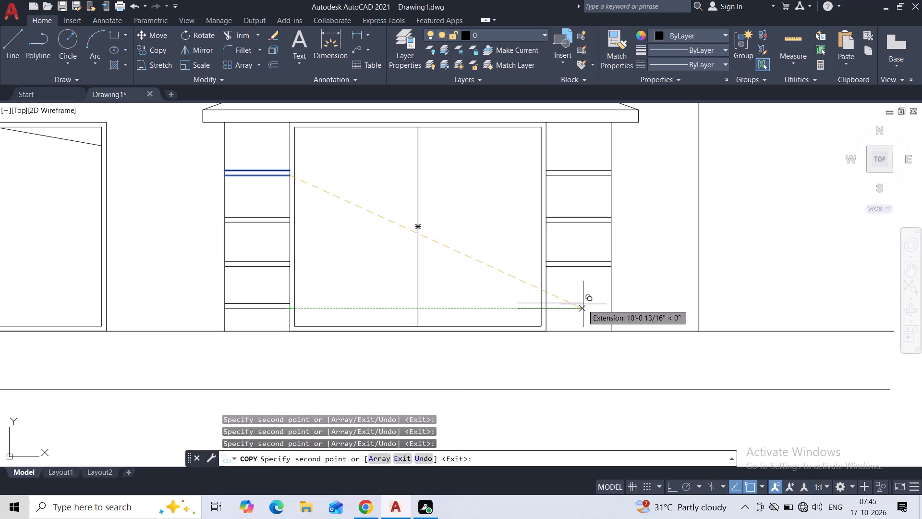
left_click(607, 304)
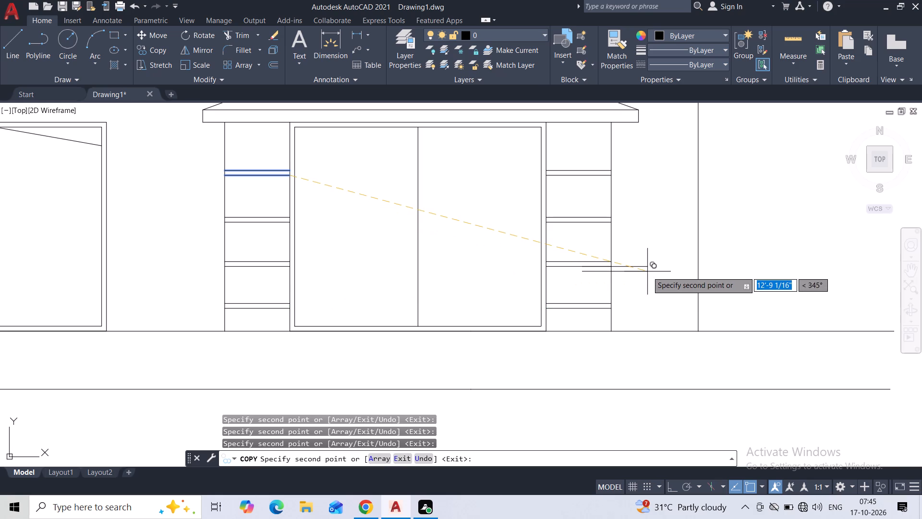
key("Escape")
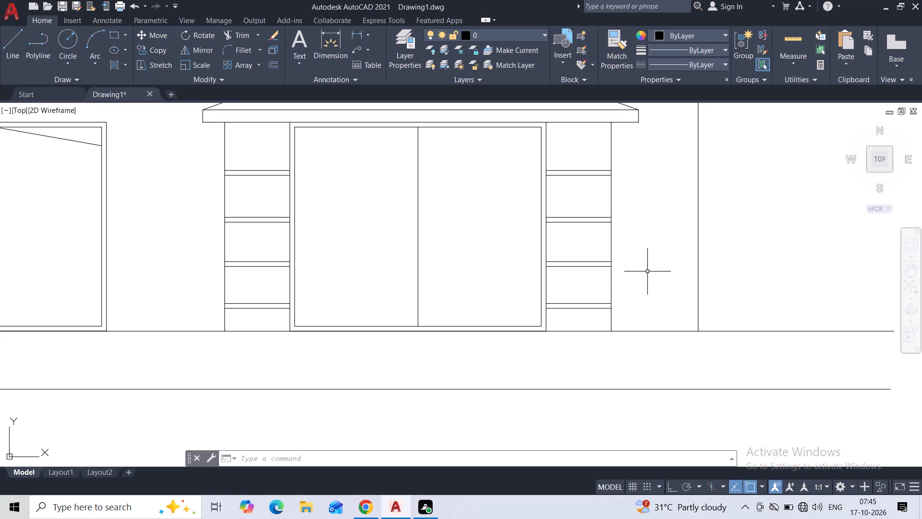
Draw a polyline slanting down and outward from the floor line below the left pier to the ground line as the ramp's left side.
scroll(603, 180, "down", 2)
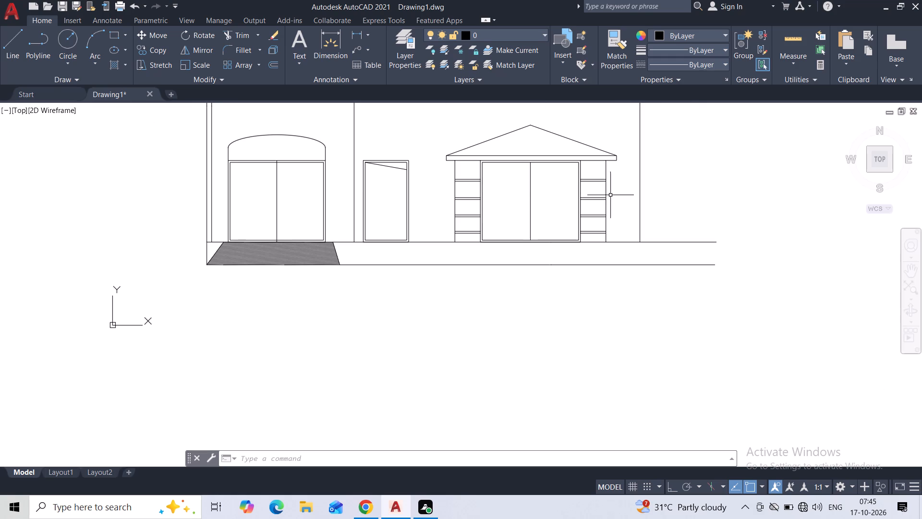
middle_click_drag(677, 192, 664, 288)
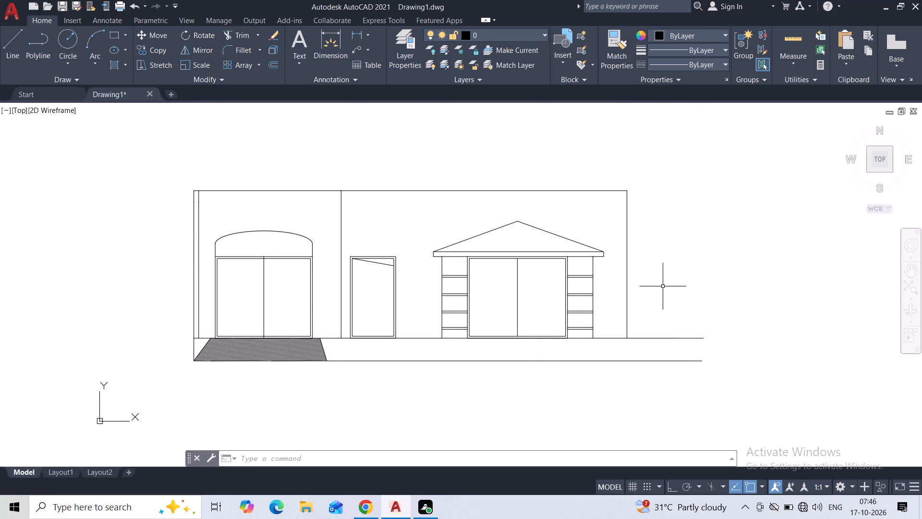
left_click(46, 51)
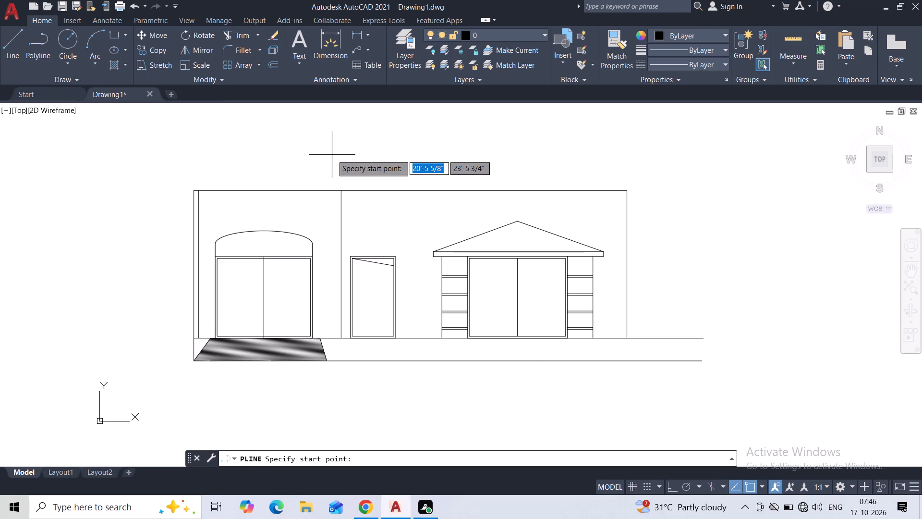
key("F8")
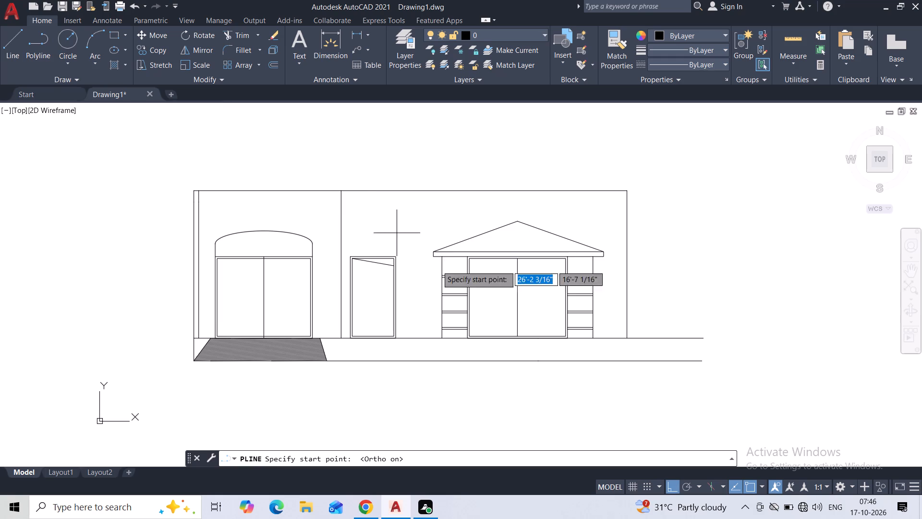
scroll(451, 345, "up", 2)
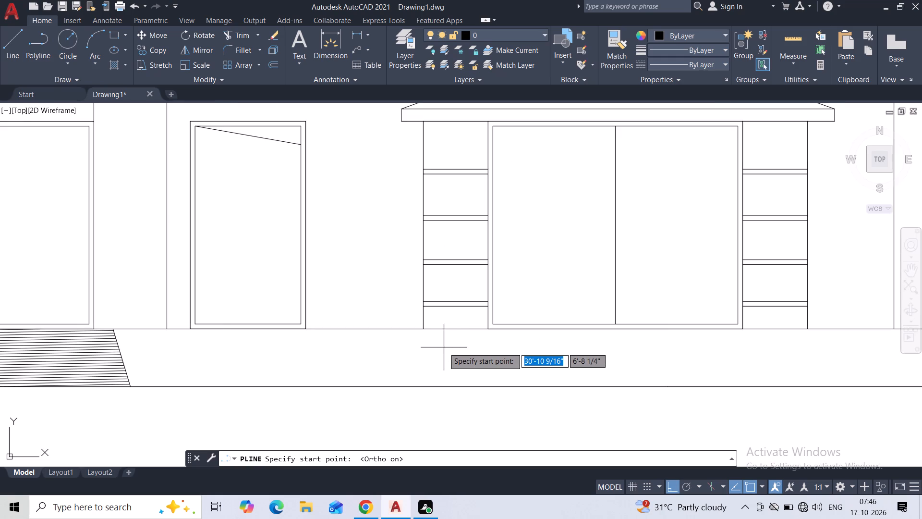
scroll(444, 347, "up", 1)
left_click(451, 319)
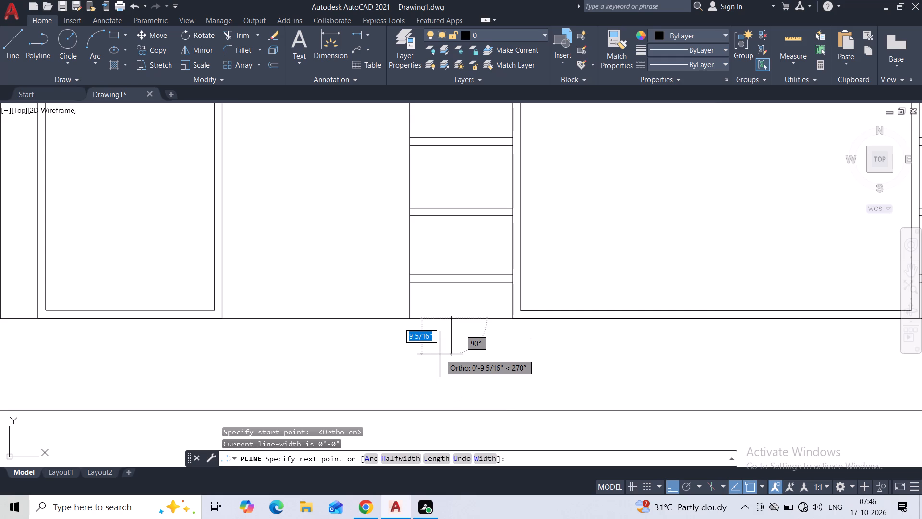
key("F8")
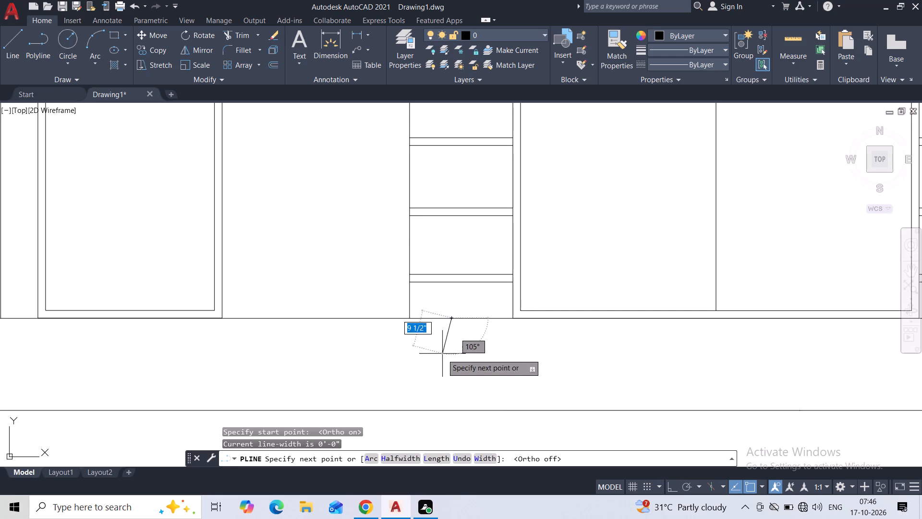
left_click(437, 408)
key("Escape")
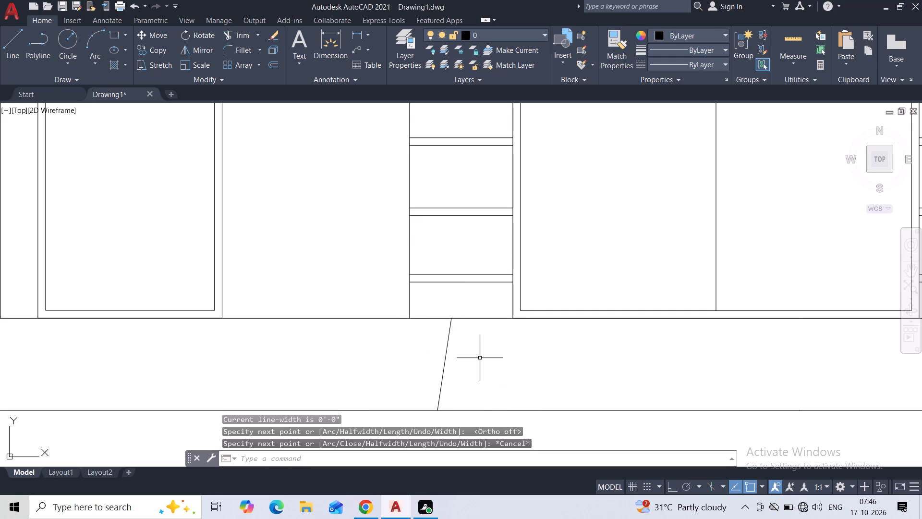
Draw a matching outward-slanting polyline from the floor line below the right pier to the ground line as the ramp's right side.
middle_click_drag(495, 350, 292, 317)
scroll(361, 316, "down", 1)
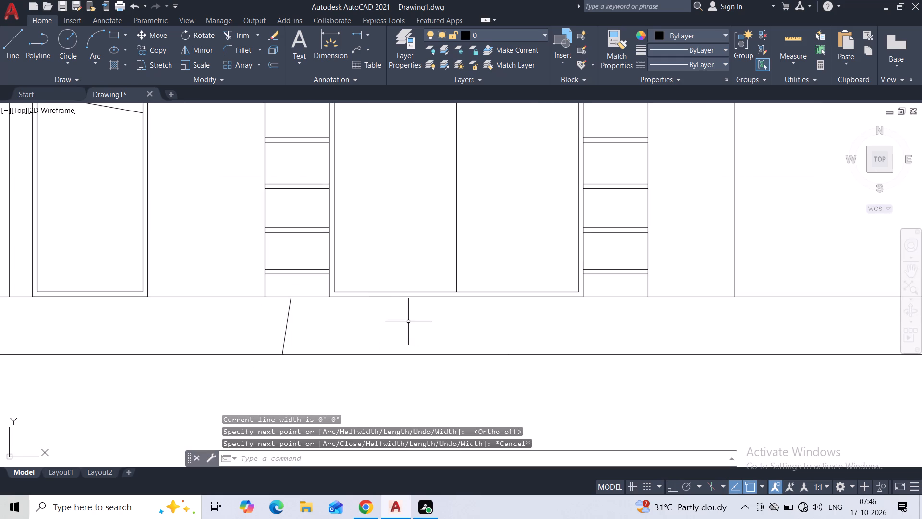
key("space")
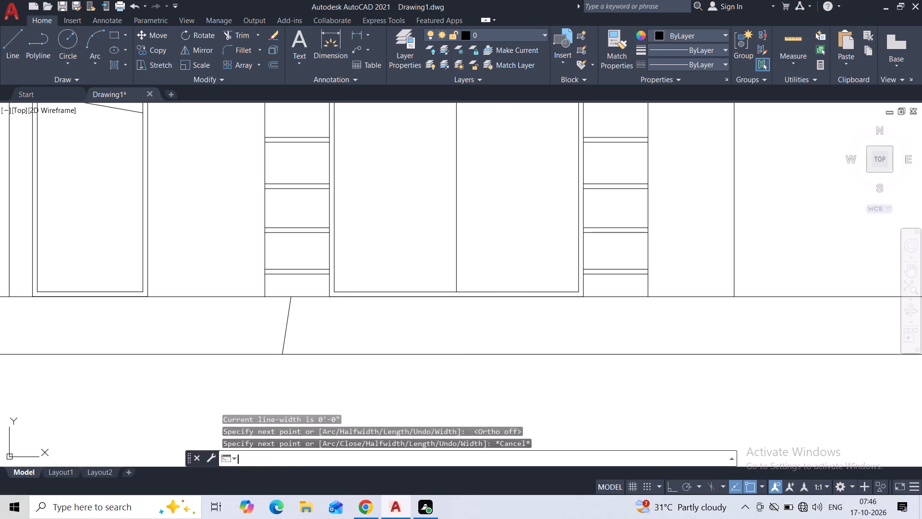
left_click(612, 299)
left_click(629, 355)
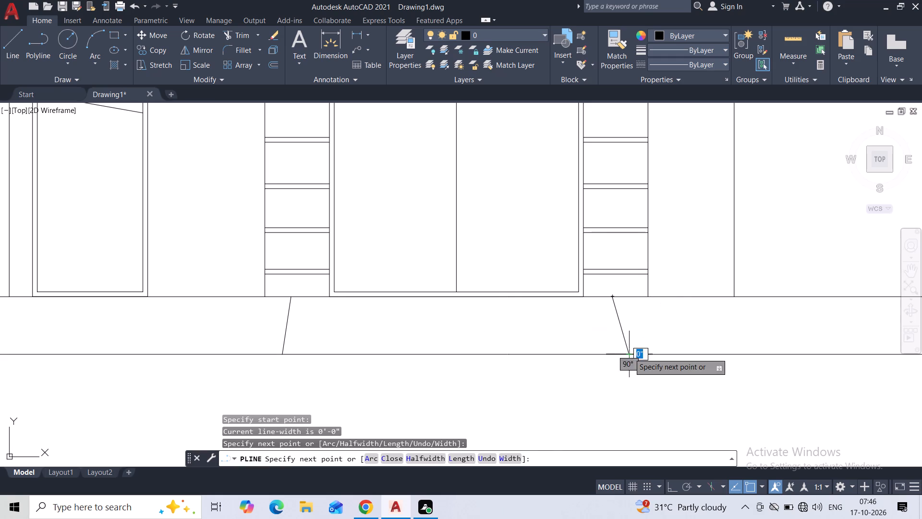
key("Escape")
Hatch the ramp area below the gabled opening with the current line pattern at a scale of 19.
scroll(629, 329, "down", 2)
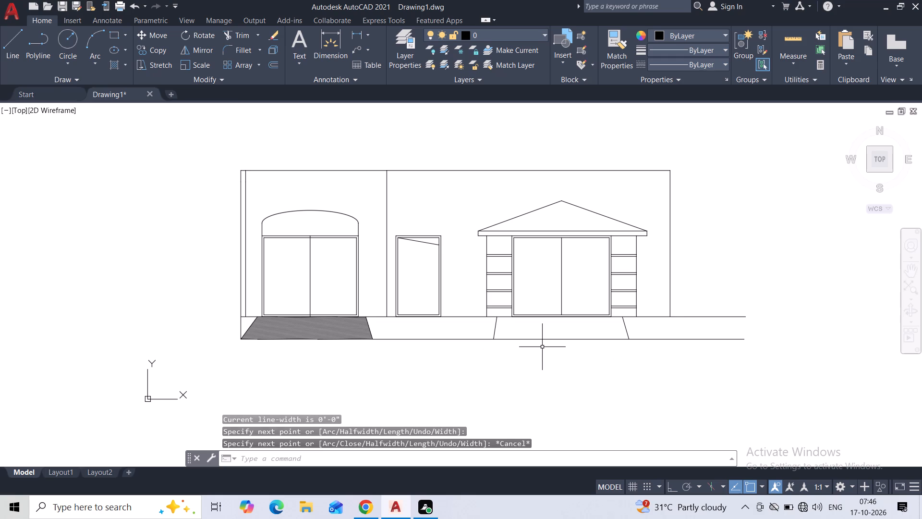
key("h")
left_click(568, 372)
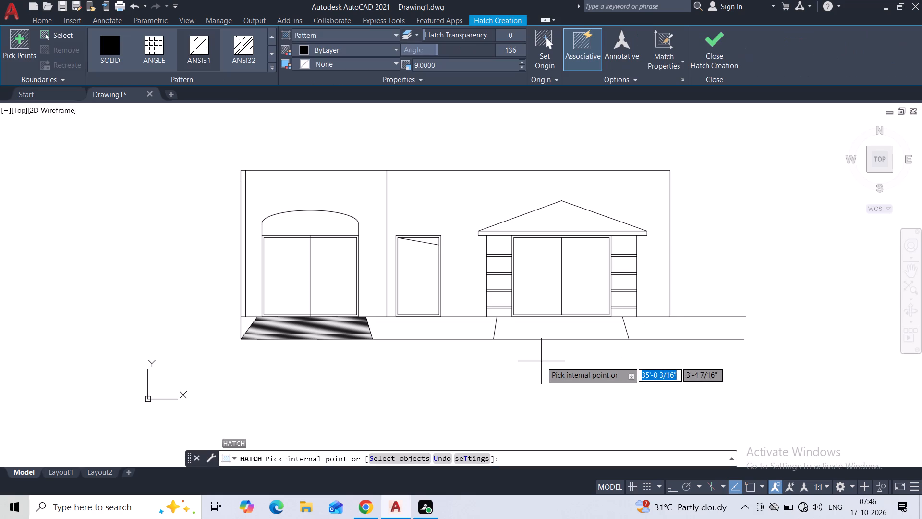
left_click(541, 332)
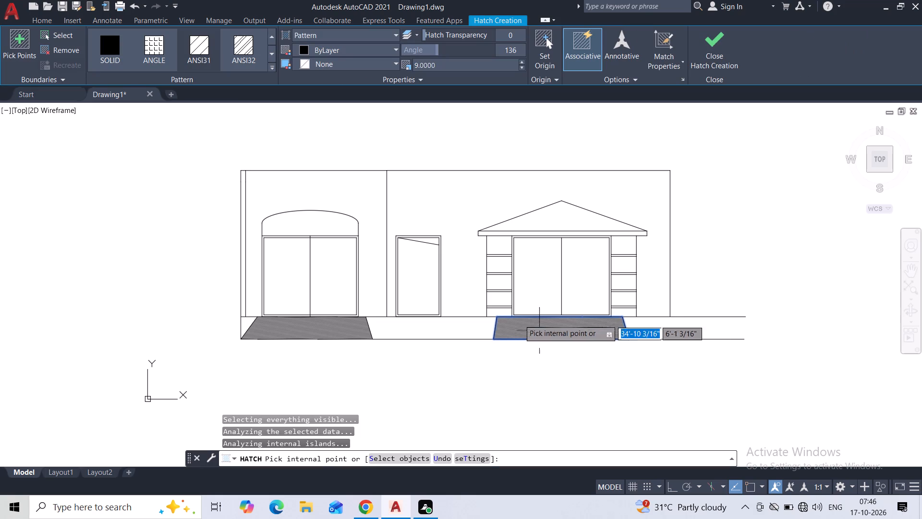
left_click(522, 59)
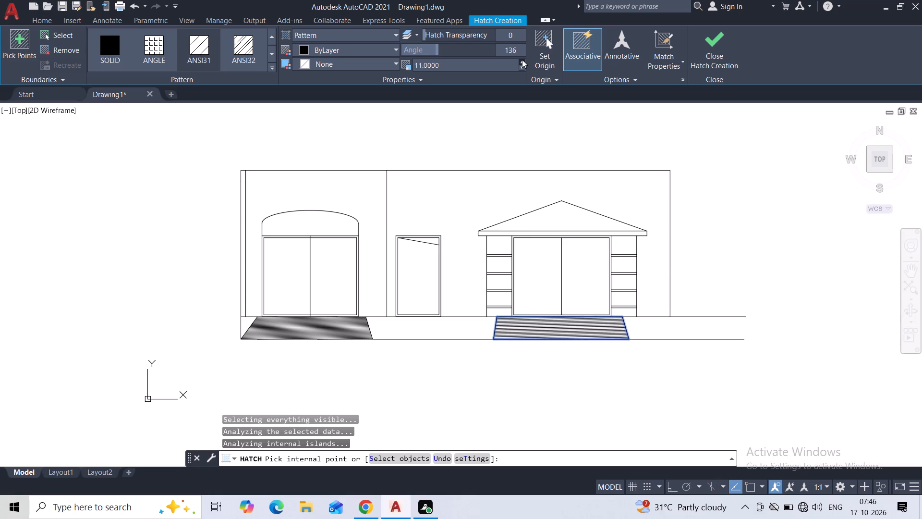
left_click(710, 49)
Set the hatch scale of the ramp below the arched double door to 19.
scroll(709, 158, "down", 2)
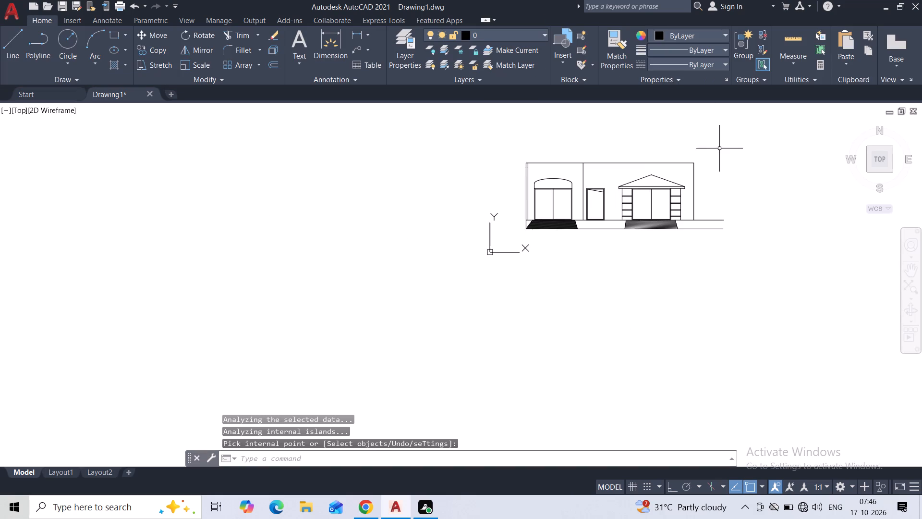
middle_click_drag(721, 148, 678, 224)
scroll(678, 224, "up", 1)
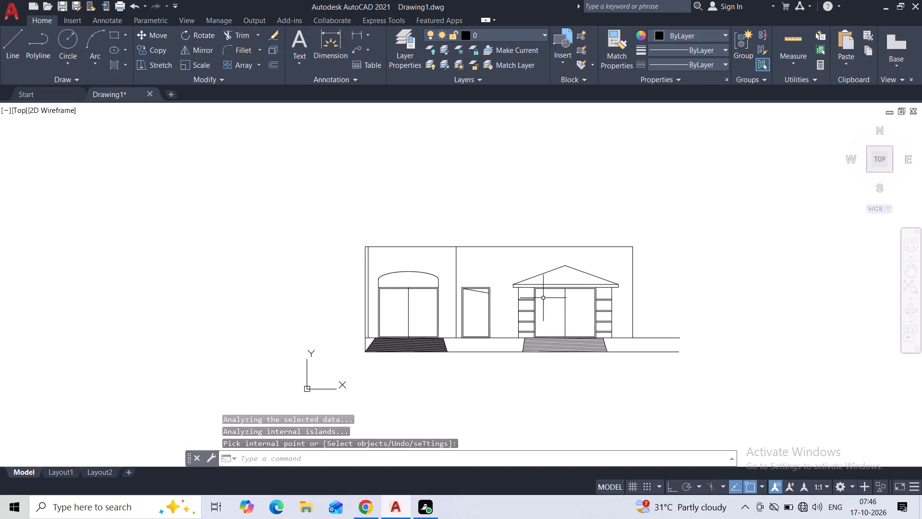
left_click(432, 349)
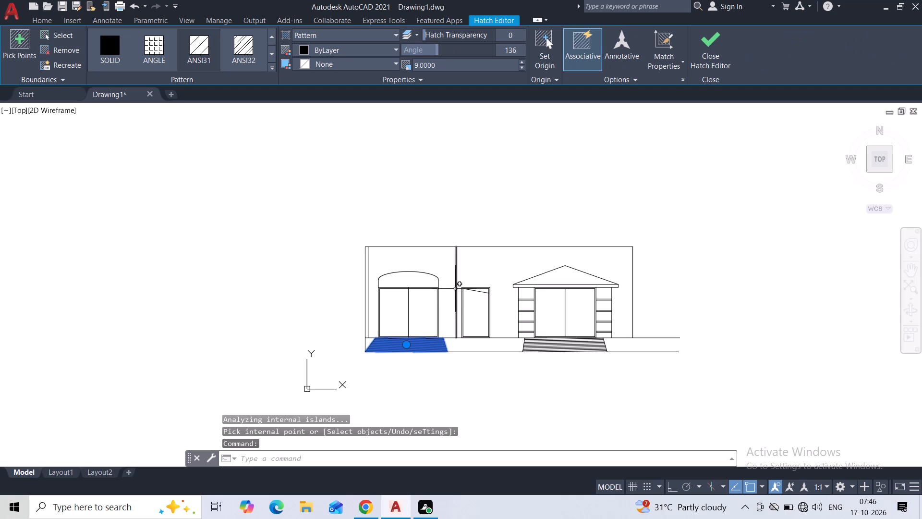
left_click(524, 62)
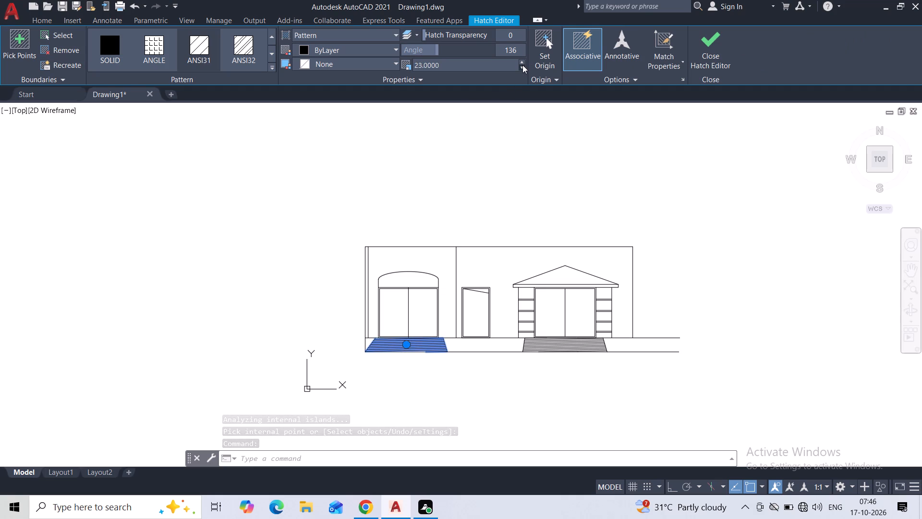
left_click(522, 65)
triple_click(522, 65)
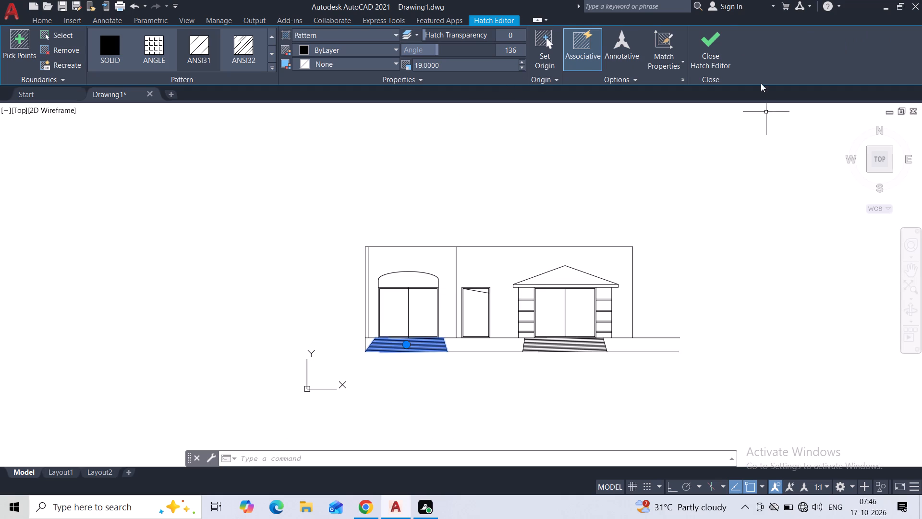
left_click(700, 44)
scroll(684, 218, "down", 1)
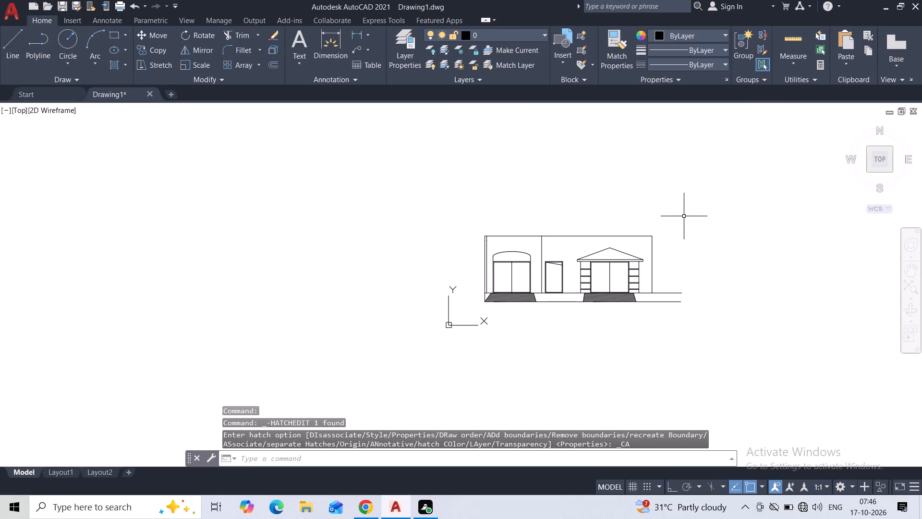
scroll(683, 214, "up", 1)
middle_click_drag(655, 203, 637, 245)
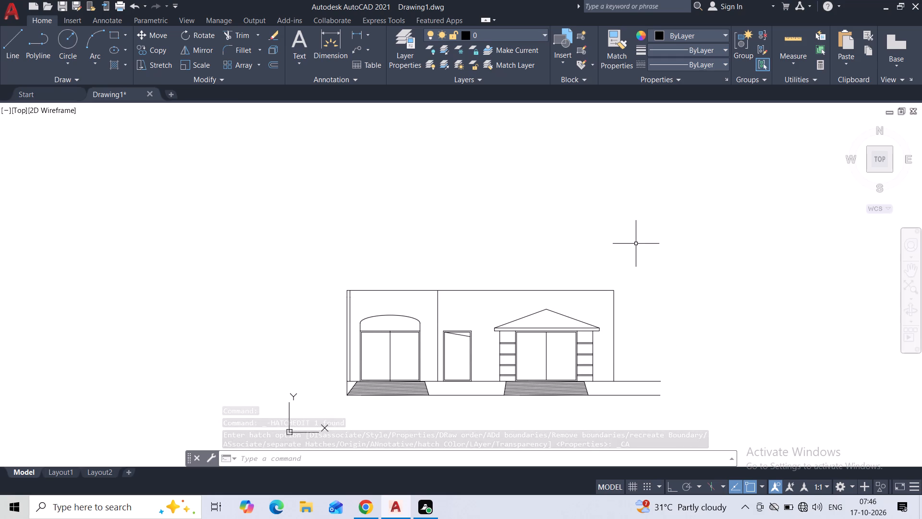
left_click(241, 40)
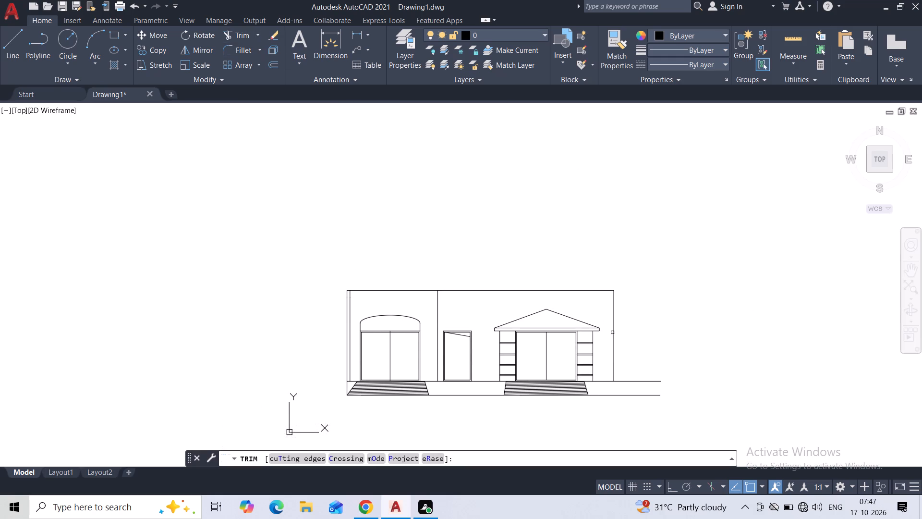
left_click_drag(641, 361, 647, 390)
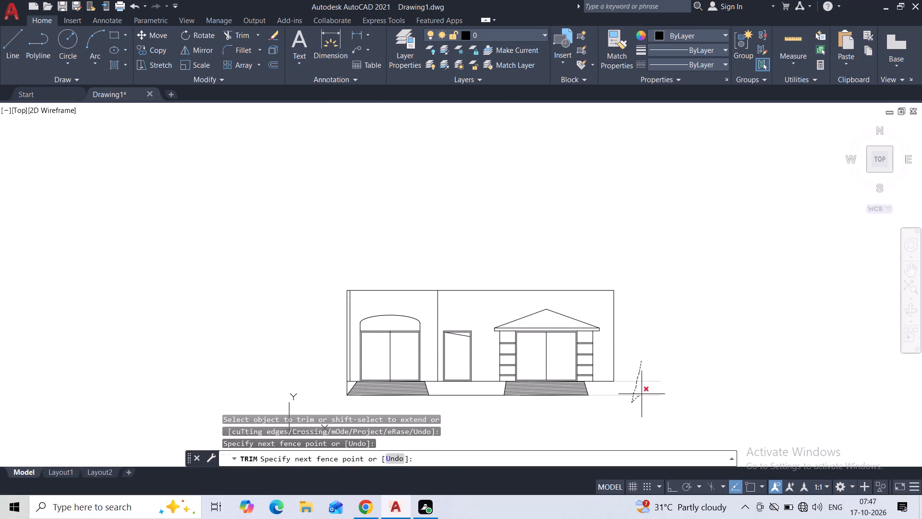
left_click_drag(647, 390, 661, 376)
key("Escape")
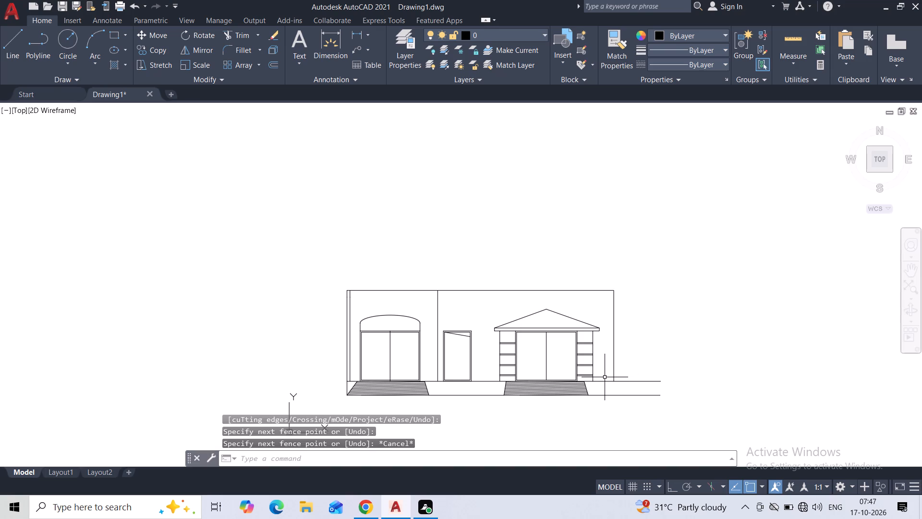
Draw a vertical line continuing the building's right wall edge from the floor line down to the ground line.
left_click(14, 49)
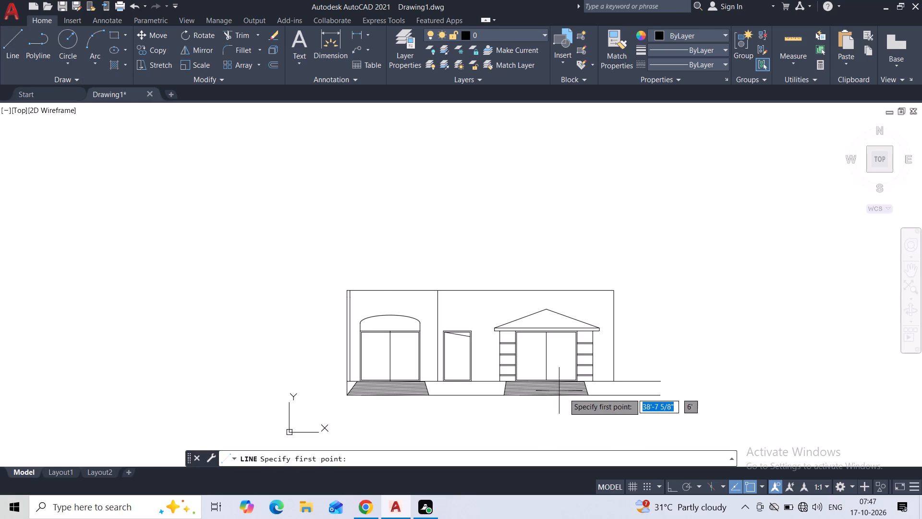
scroll(570, 394, "up", 3)
left_click(739, 346)
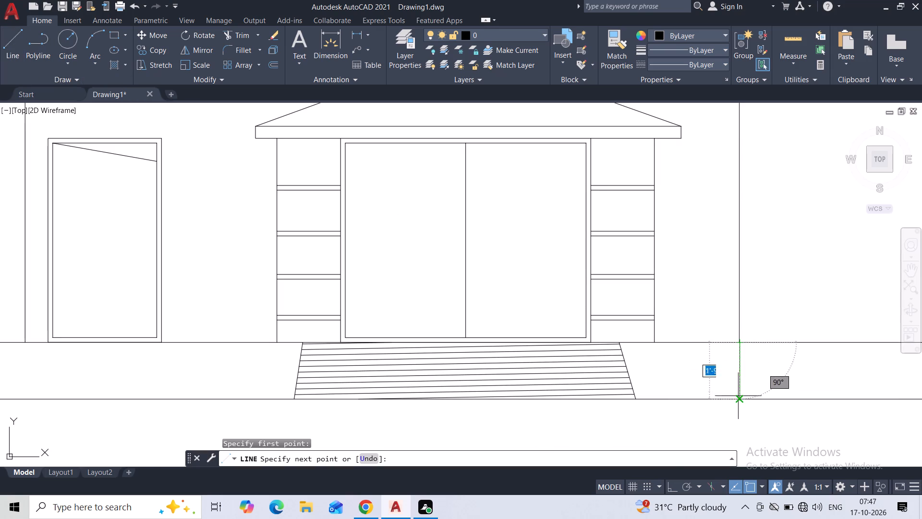
left_click(738, 398)
key("Escape")
middle_click_drag(757, 347, 595, 329)
scroll(582, 314, "down", 1)
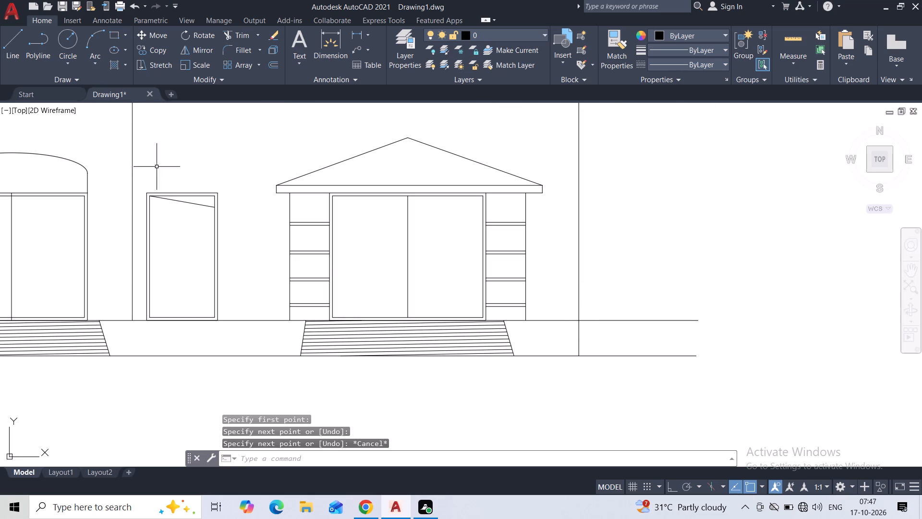
Trim the floor line and ground line overhangs beyond the building's right wall.
left_click(226, 32)
left_click_drag(646, 299, 638, 366)
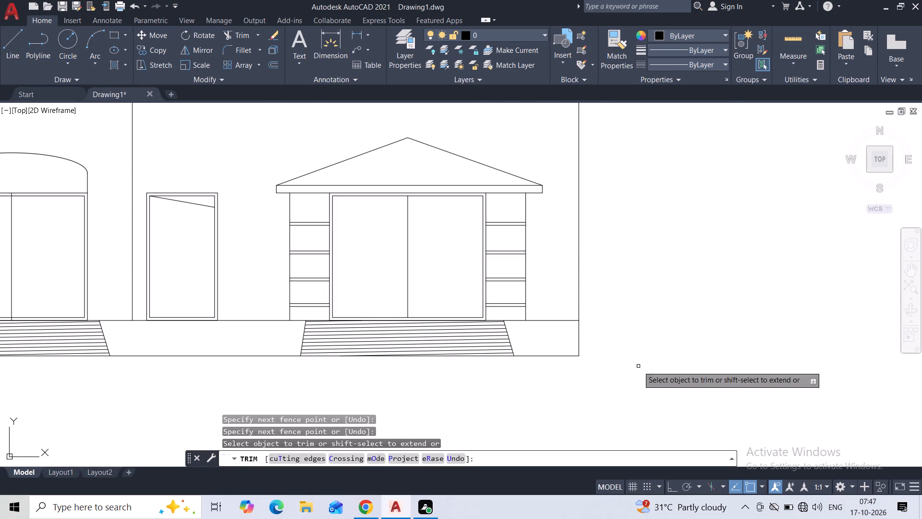
key("Escape")
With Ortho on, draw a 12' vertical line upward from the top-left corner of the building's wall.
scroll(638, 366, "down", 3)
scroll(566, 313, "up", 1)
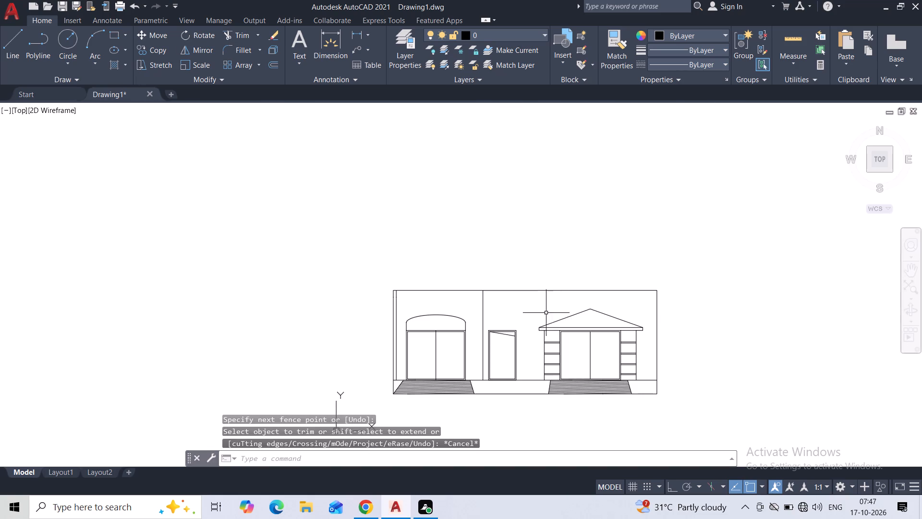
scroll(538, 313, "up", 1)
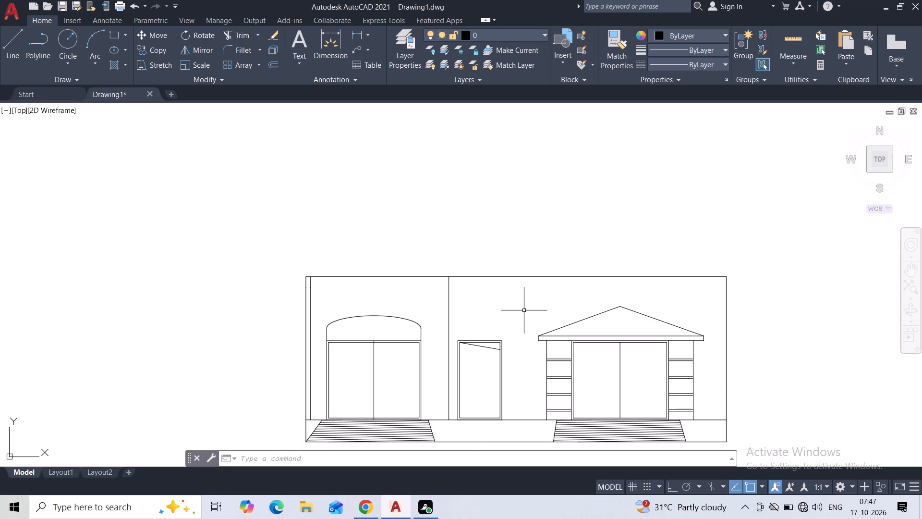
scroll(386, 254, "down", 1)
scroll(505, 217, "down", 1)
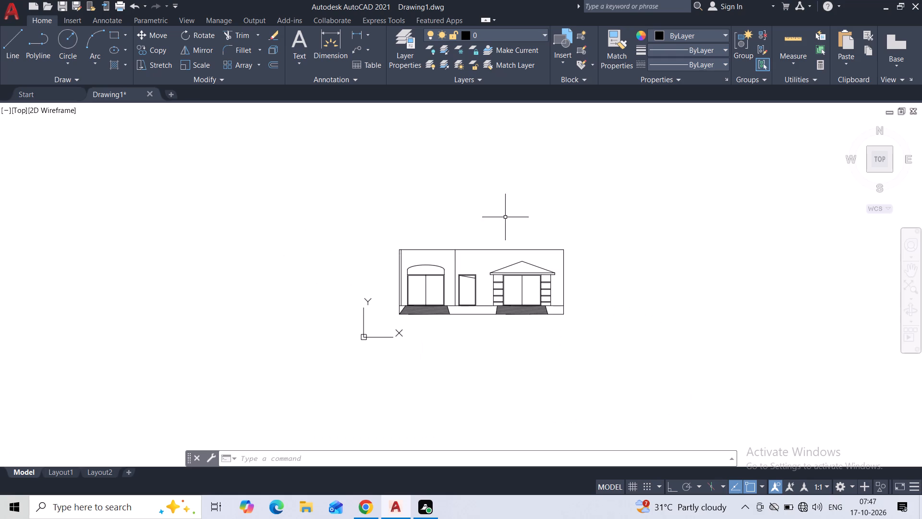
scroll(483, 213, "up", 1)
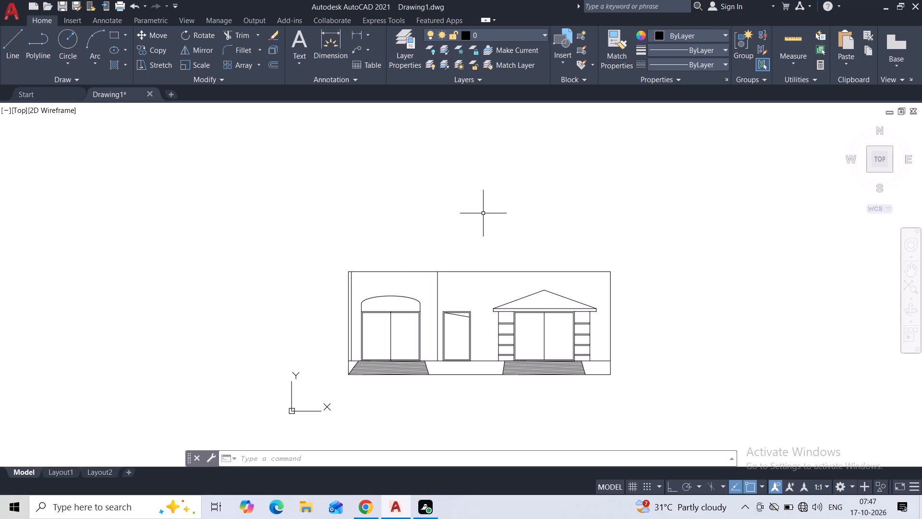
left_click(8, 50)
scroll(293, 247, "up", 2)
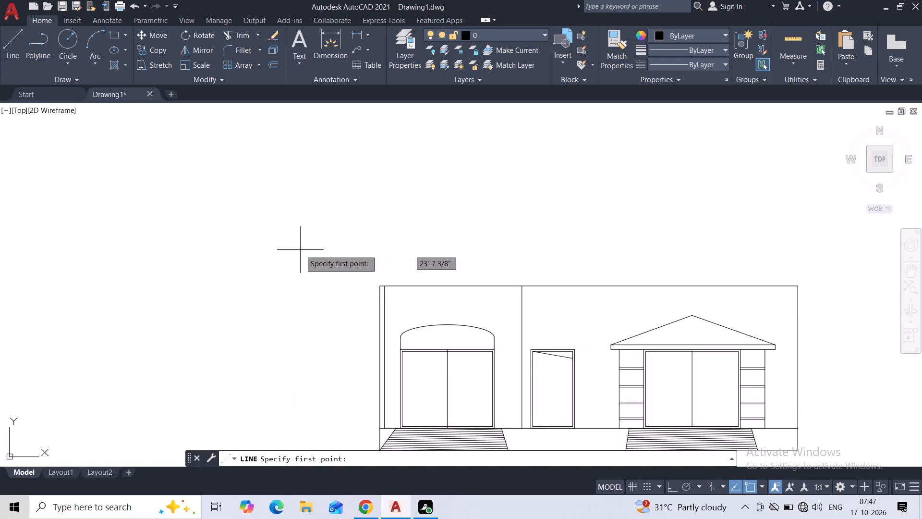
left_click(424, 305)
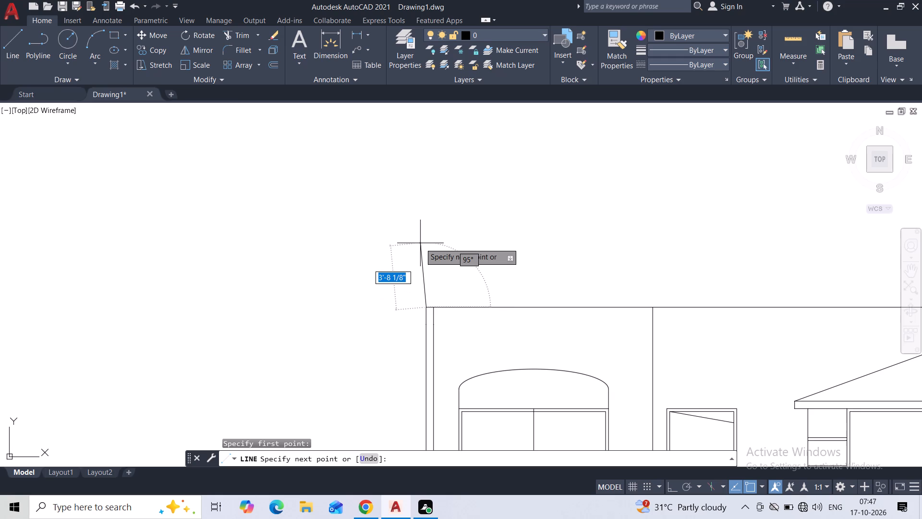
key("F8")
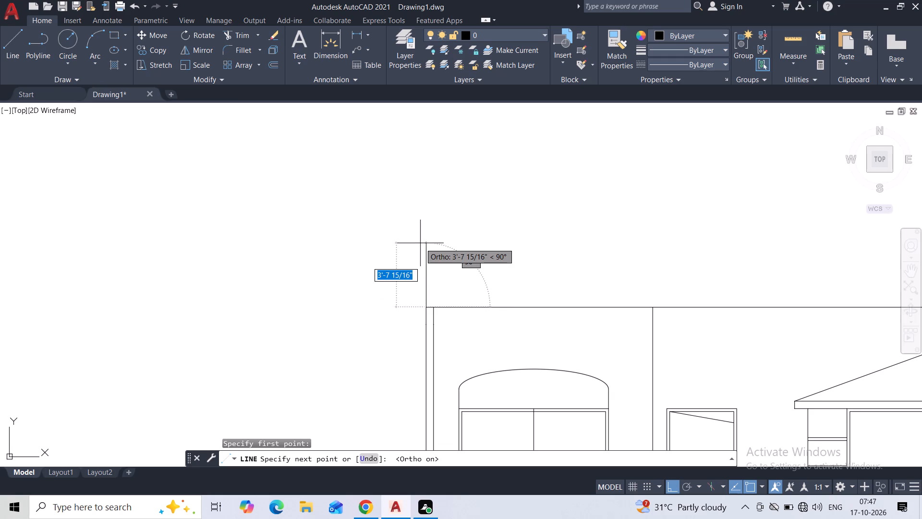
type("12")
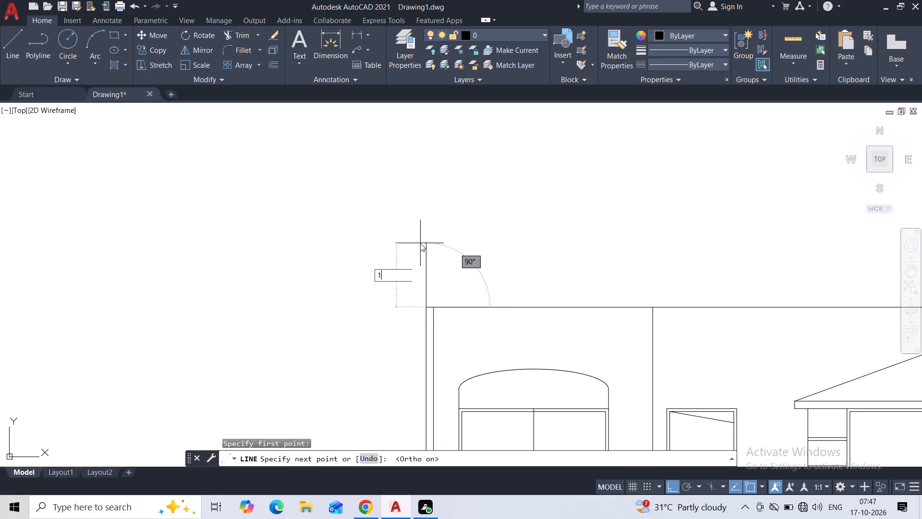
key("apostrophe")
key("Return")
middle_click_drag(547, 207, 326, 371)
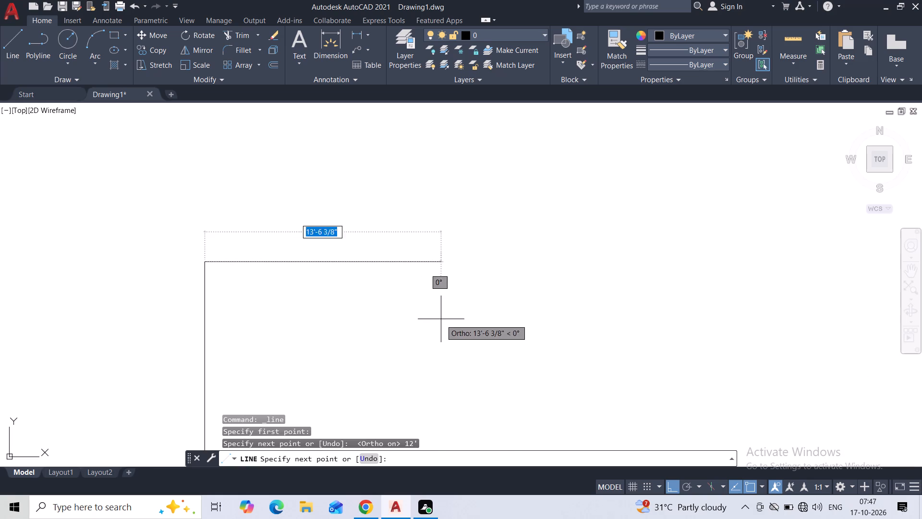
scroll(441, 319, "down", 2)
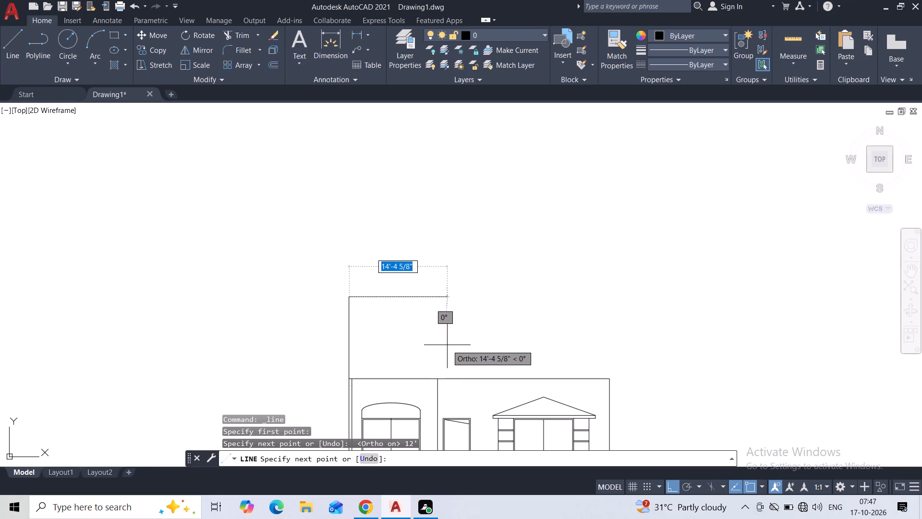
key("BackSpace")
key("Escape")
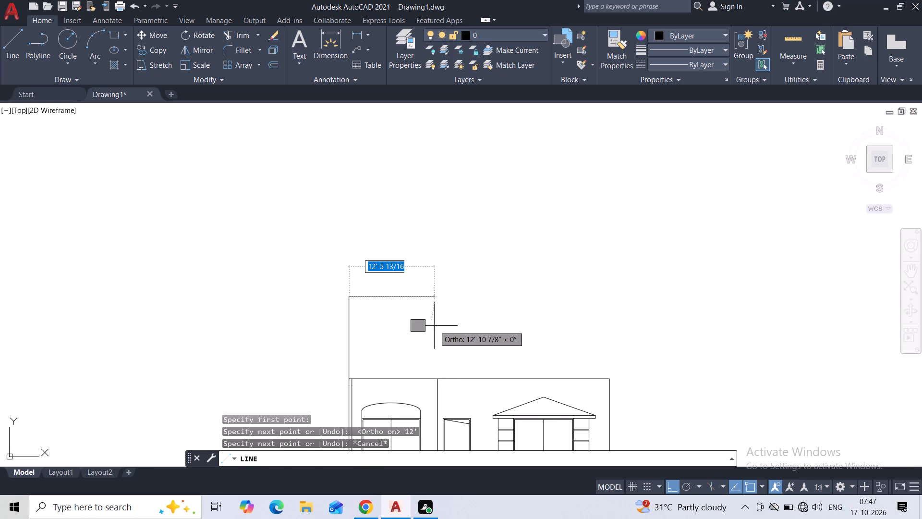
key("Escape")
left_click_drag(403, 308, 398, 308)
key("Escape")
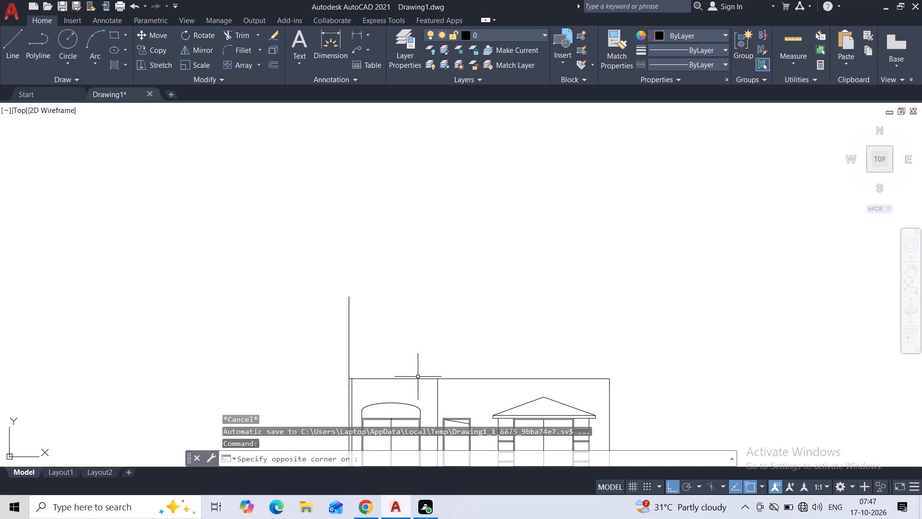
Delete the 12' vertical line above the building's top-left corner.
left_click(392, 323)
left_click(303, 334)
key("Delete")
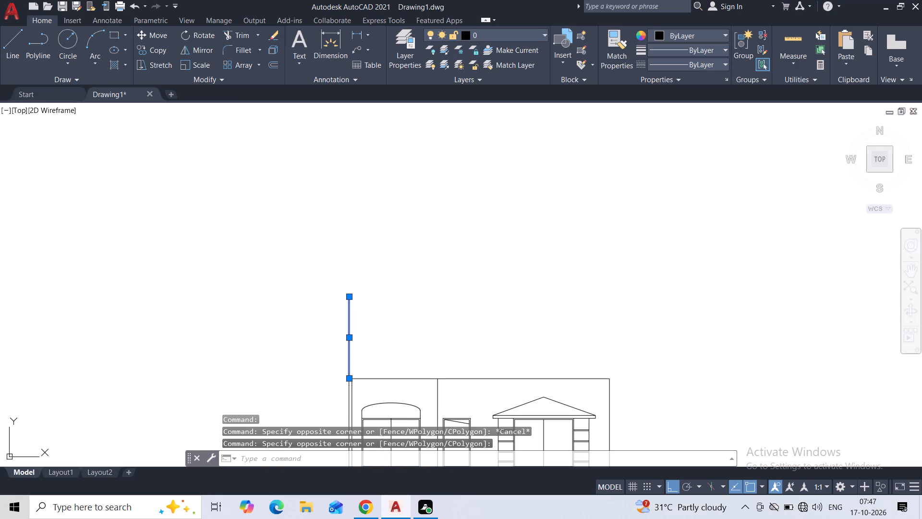
Draw the upper storey outline from the building's top-left corner: 14' up, across to above the right wall, and down to the wall top.
left_click(17, 45)
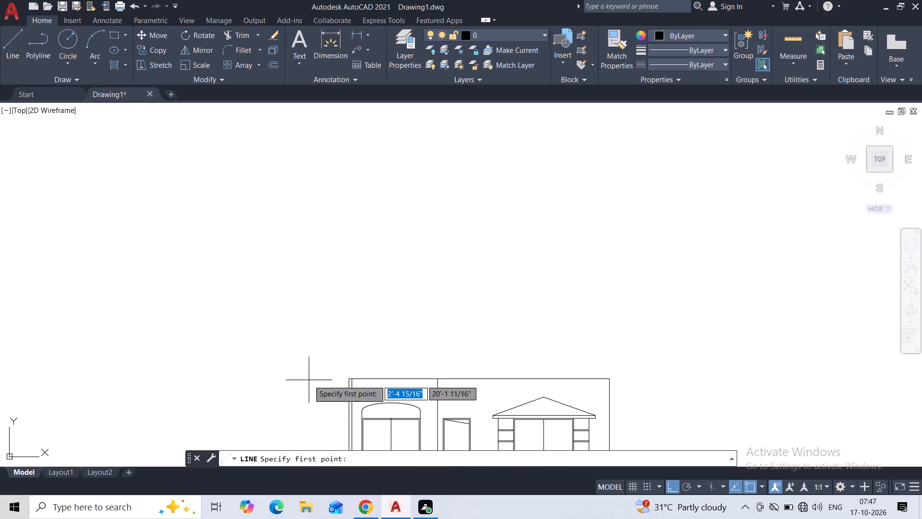
scroll(309, 381, "up", 2)
left_click(407, 378)
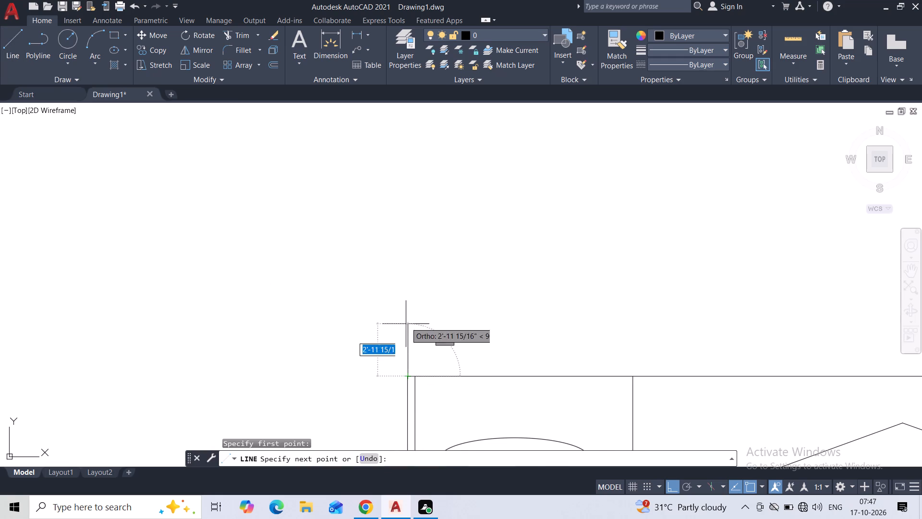
type("14'")
key("Return")
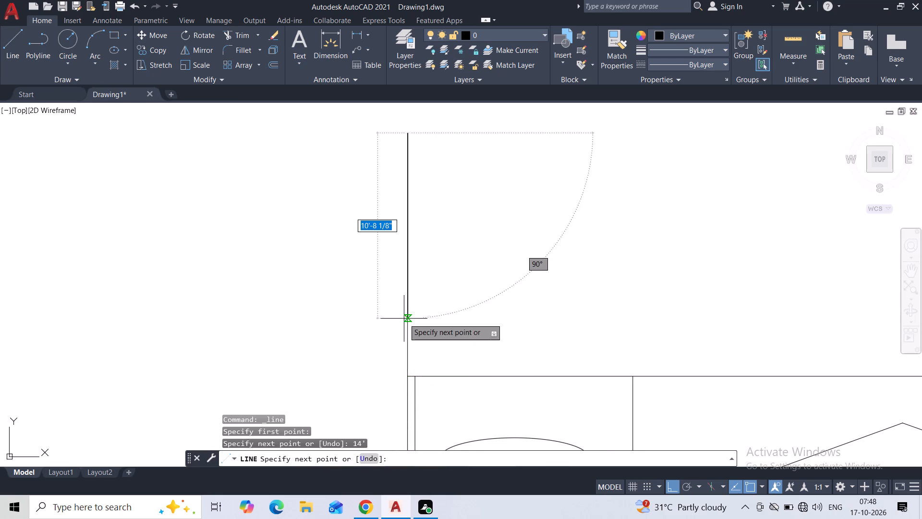
middle_click_drag(475, 235, 243, 214)
scroll(315, 221, "down", 2)
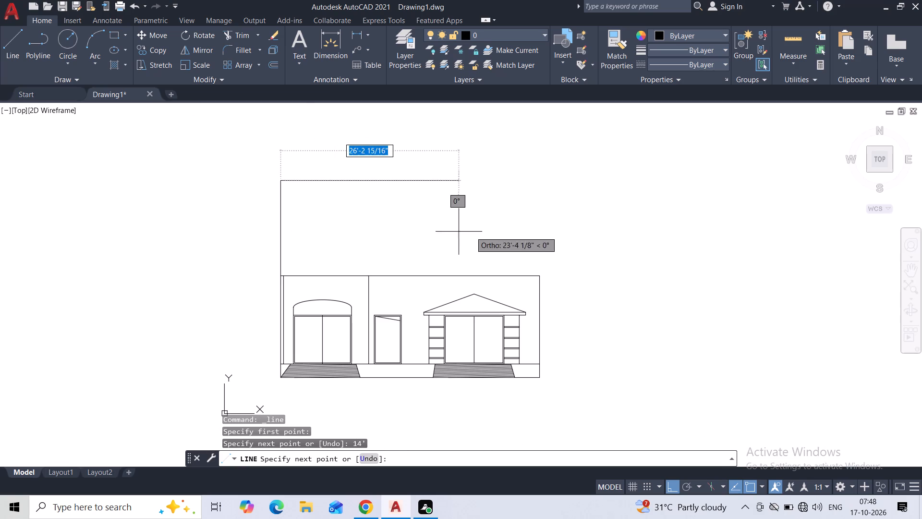
left_click(541, 185)
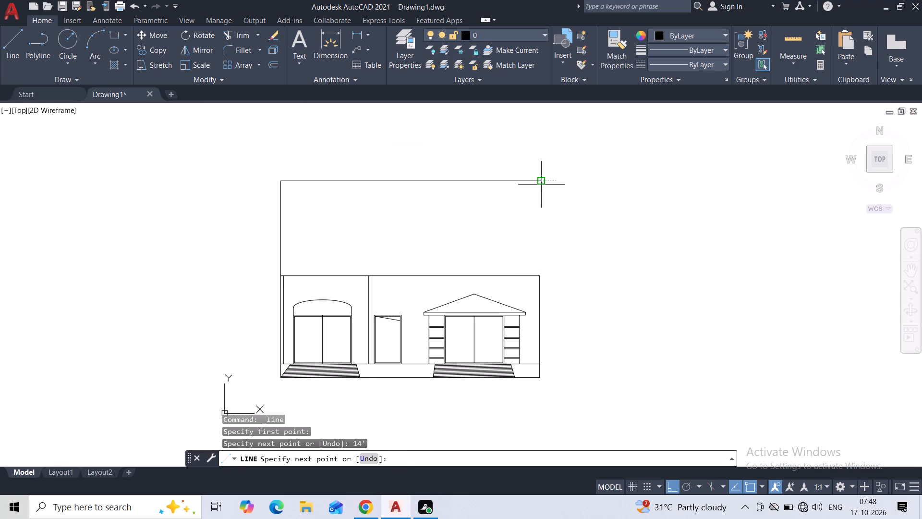
left_click(541, 273)
key("Escape")
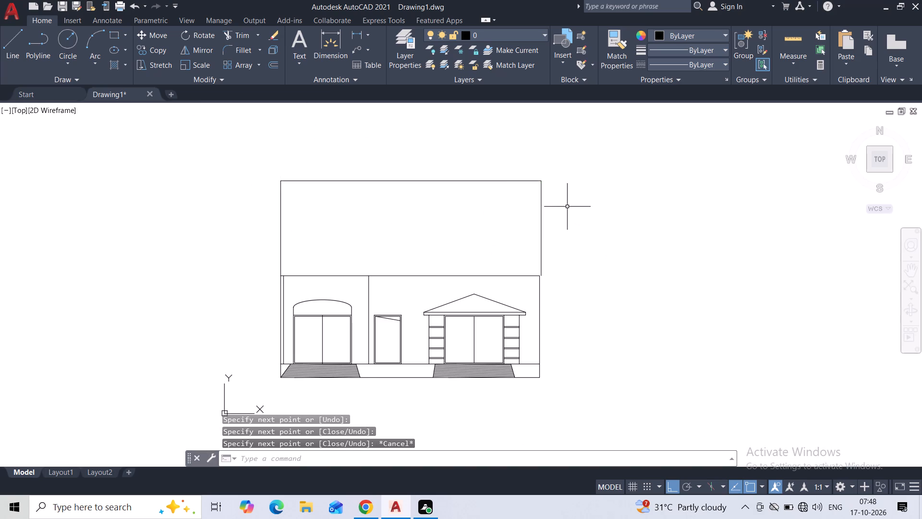
Delete the upper storey's right vertical line.
scroll(533, 239, "up", 2)
scroll(531, 263, "down", 1)
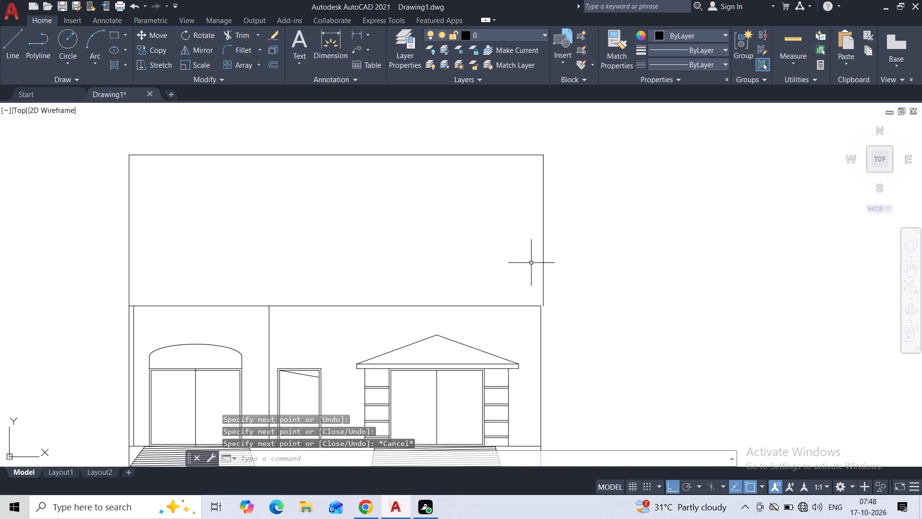
middle_click(531, 264)
left_click(579, 200)
left_click(524, 224)
key("Delete")
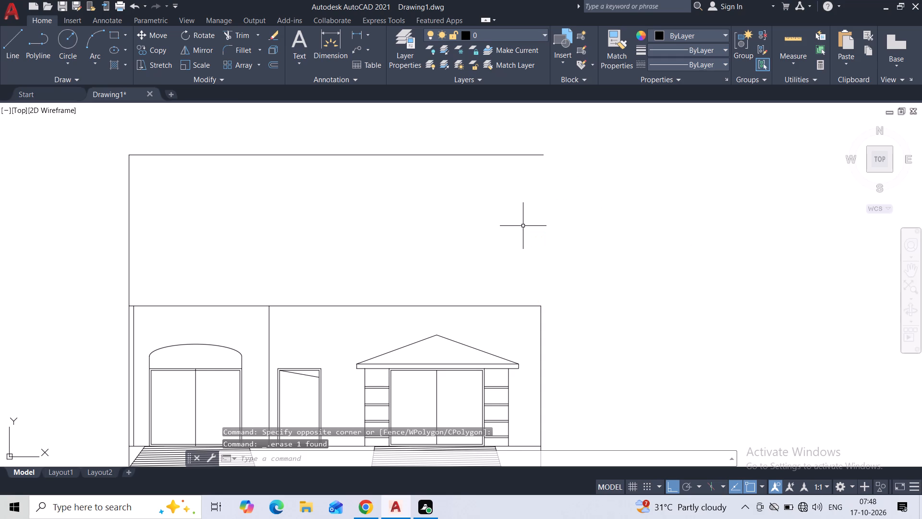
key("space")
key("space")
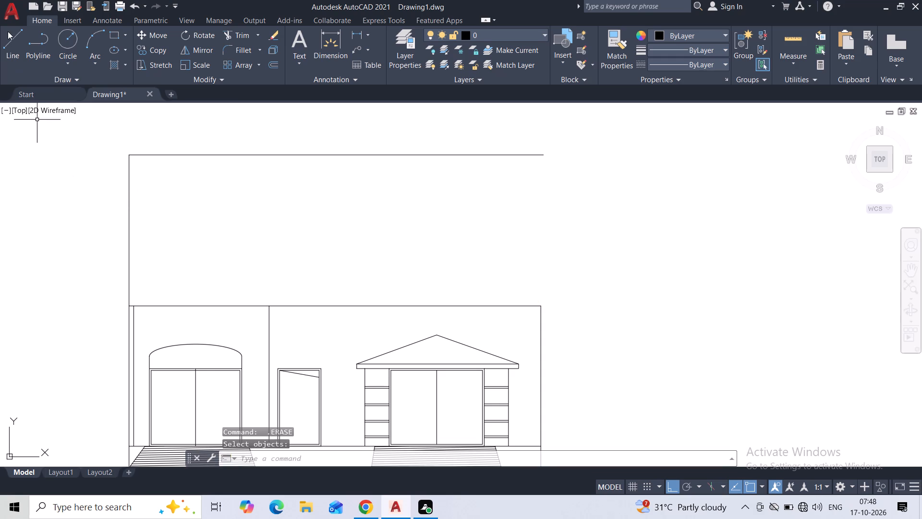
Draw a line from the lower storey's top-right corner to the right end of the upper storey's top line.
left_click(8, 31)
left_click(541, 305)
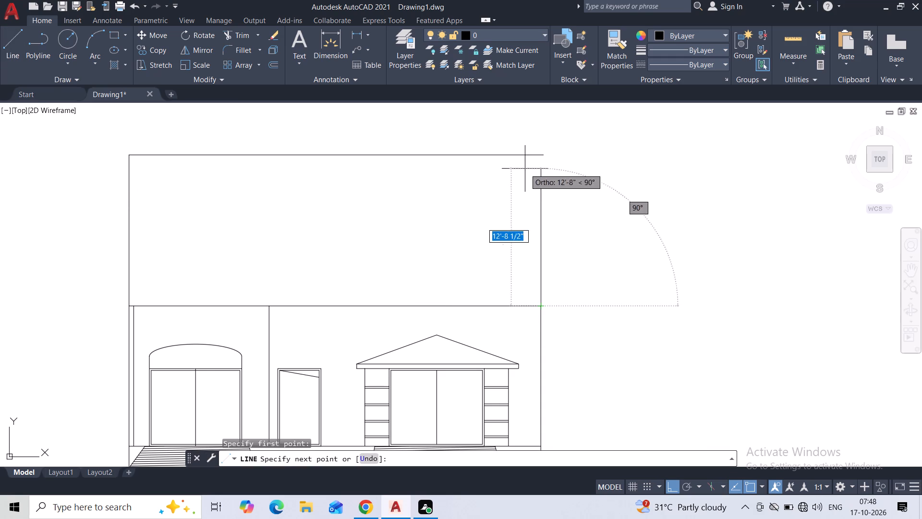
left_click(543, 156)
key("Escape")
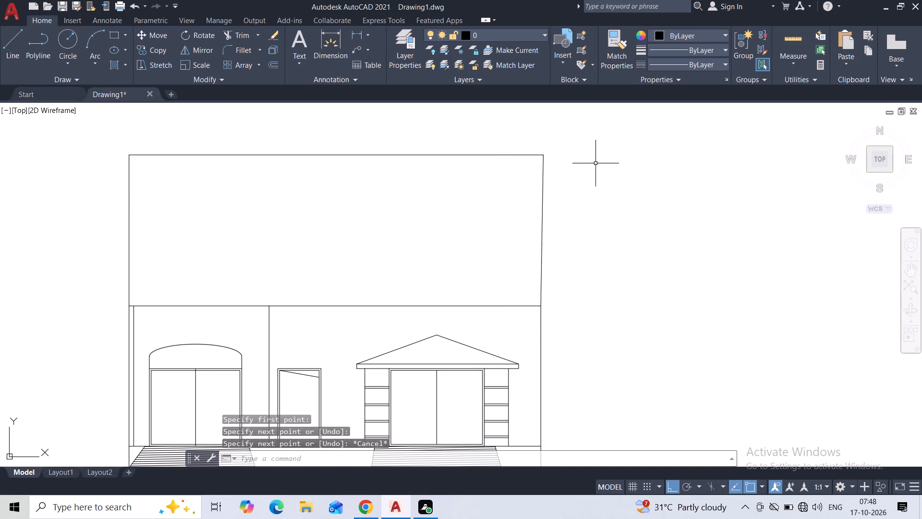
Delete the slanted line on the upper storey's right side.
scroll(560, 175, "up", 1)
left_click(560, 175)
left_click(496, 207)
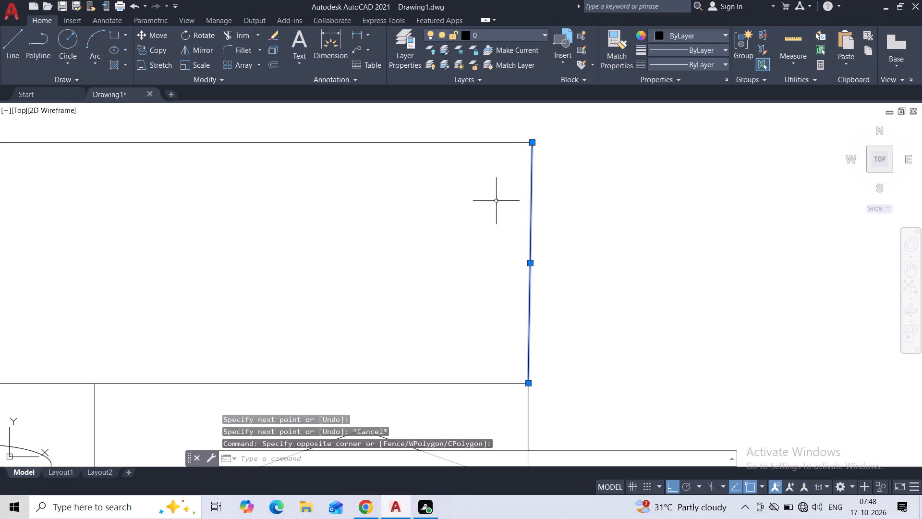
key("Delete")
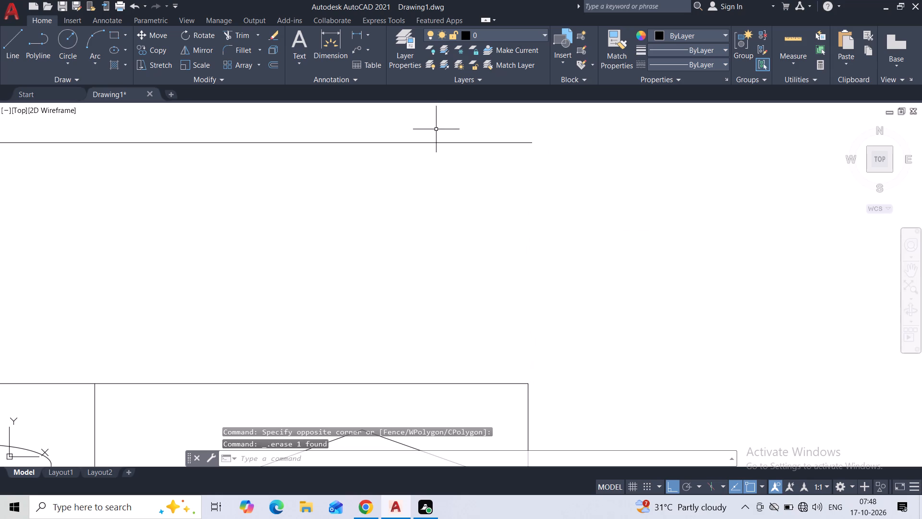
Draw a vertical line from the lower storey's top-right corner straight up to the upper storey's top line.
left_click(7, 45)
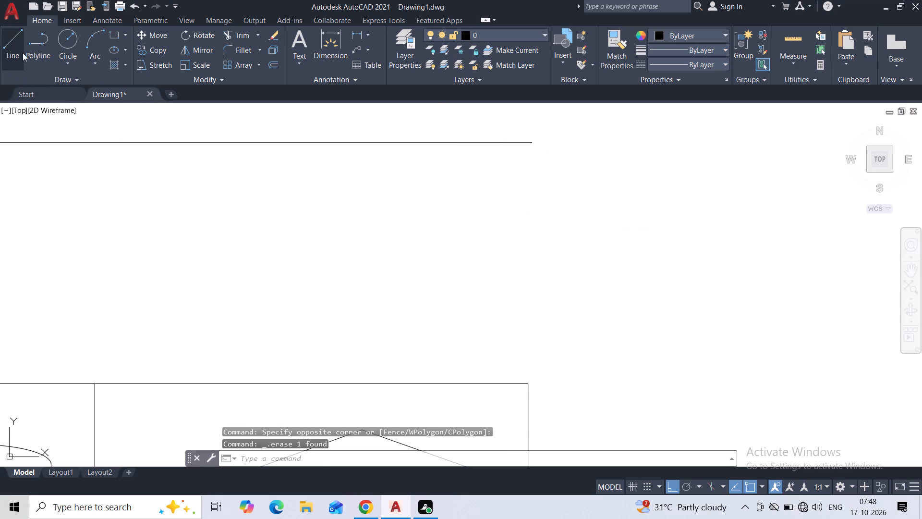
left_click_drag(526, 386, 524, 379)
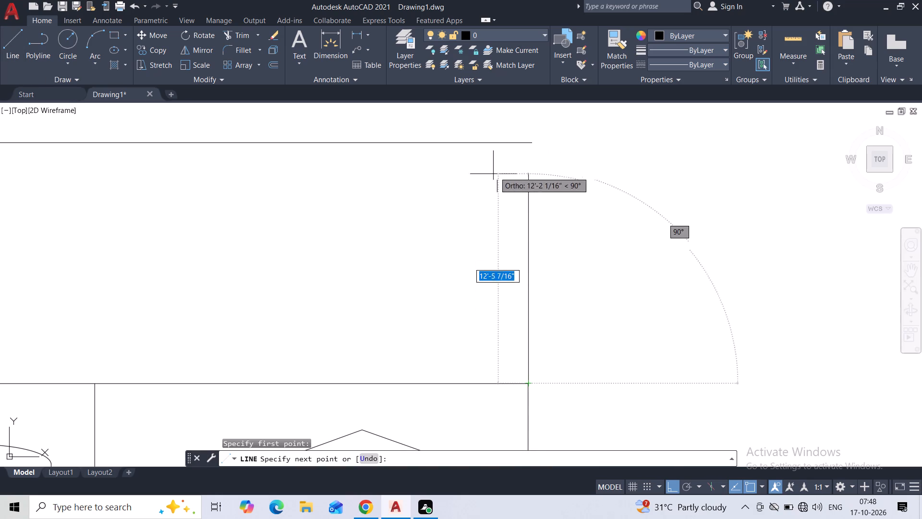
left_click(526, 141)
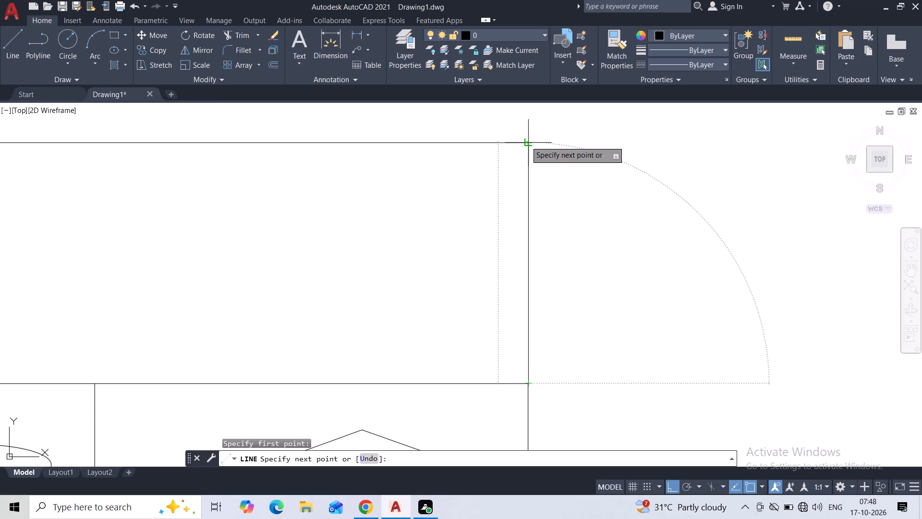
key("Escape")
Trim the upper storey's top line where it overhangs the new right wall line.
scroll(523, 136, "up", 3)
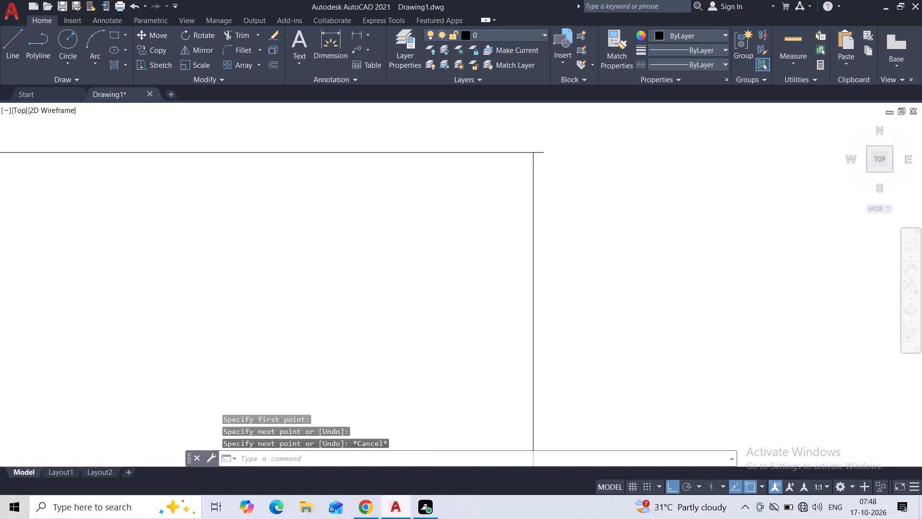
scroll(525, 143, "up", 2)
left_click(242, 37)
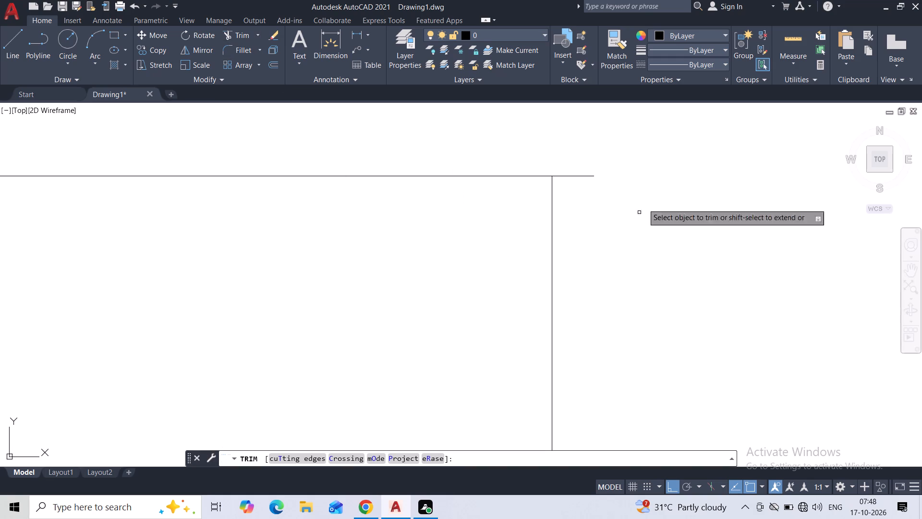
left_click_drag(582, 148, 576, 222)
key("Escape")
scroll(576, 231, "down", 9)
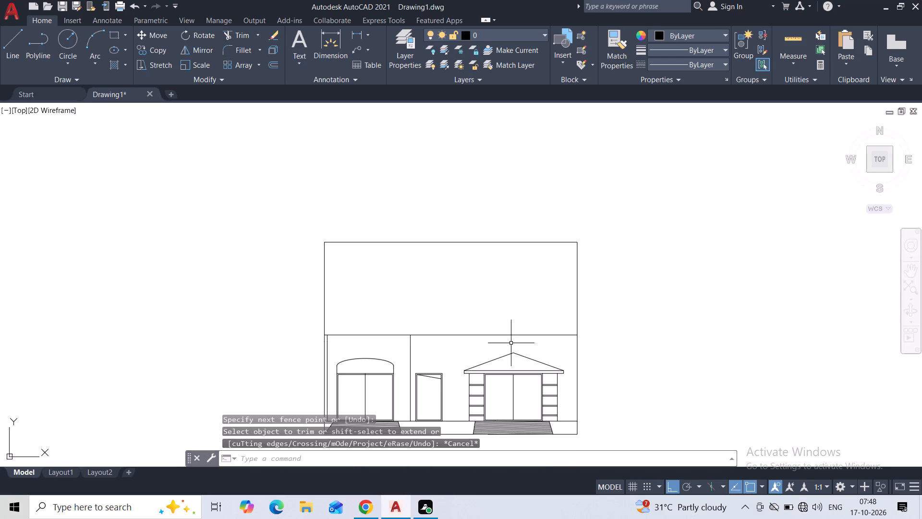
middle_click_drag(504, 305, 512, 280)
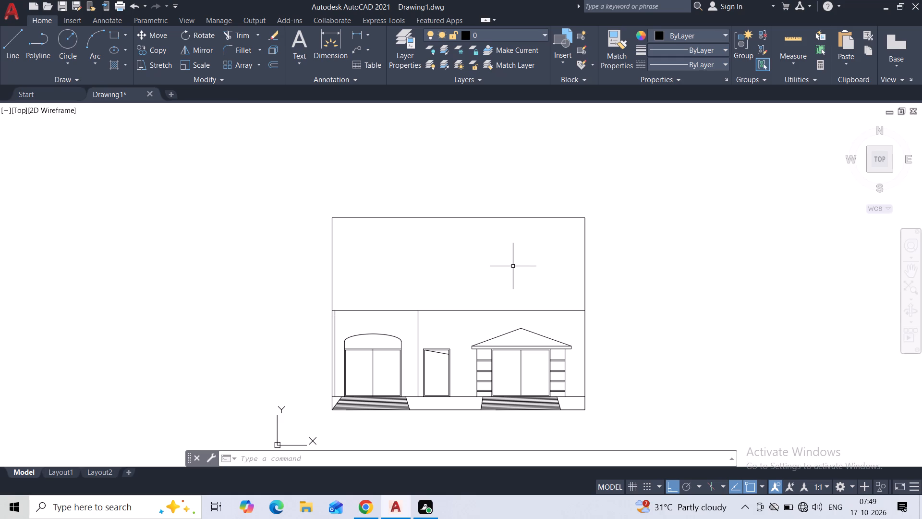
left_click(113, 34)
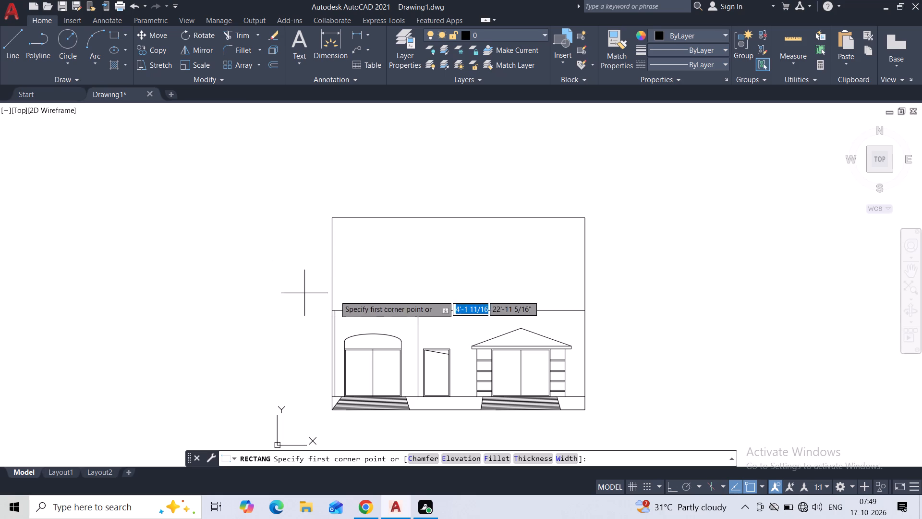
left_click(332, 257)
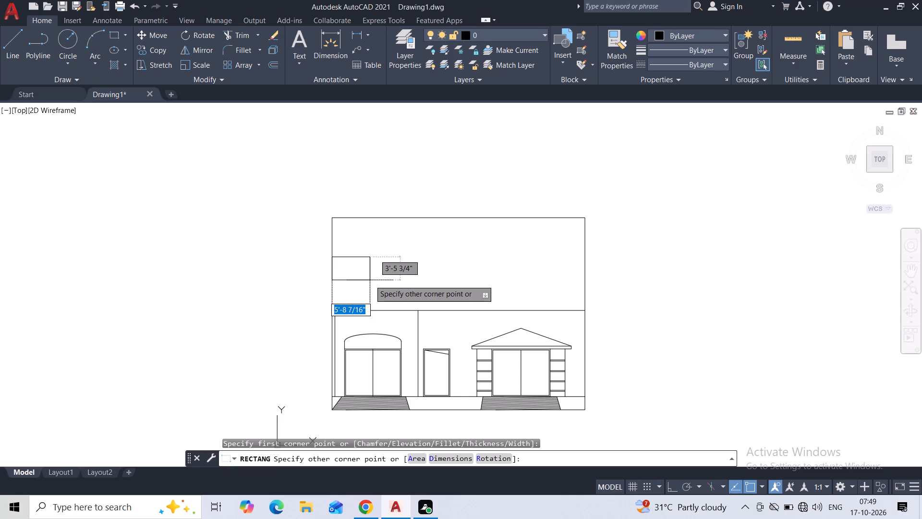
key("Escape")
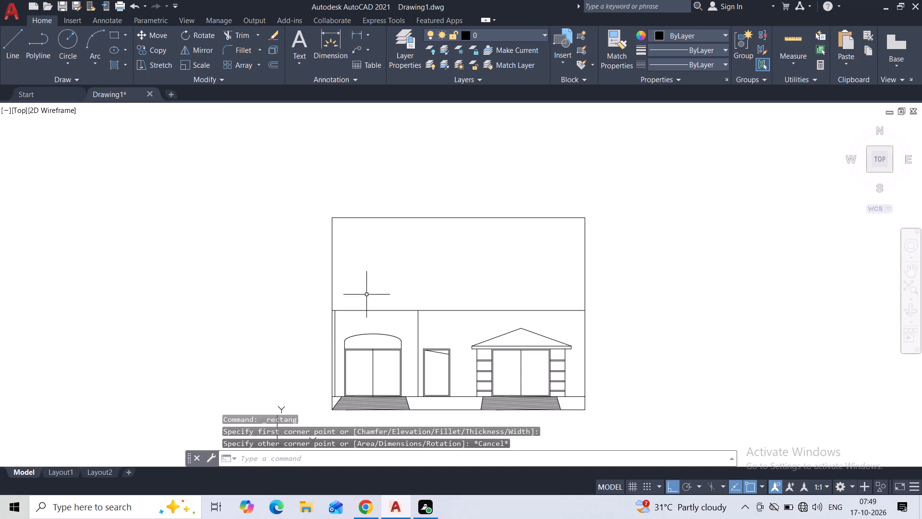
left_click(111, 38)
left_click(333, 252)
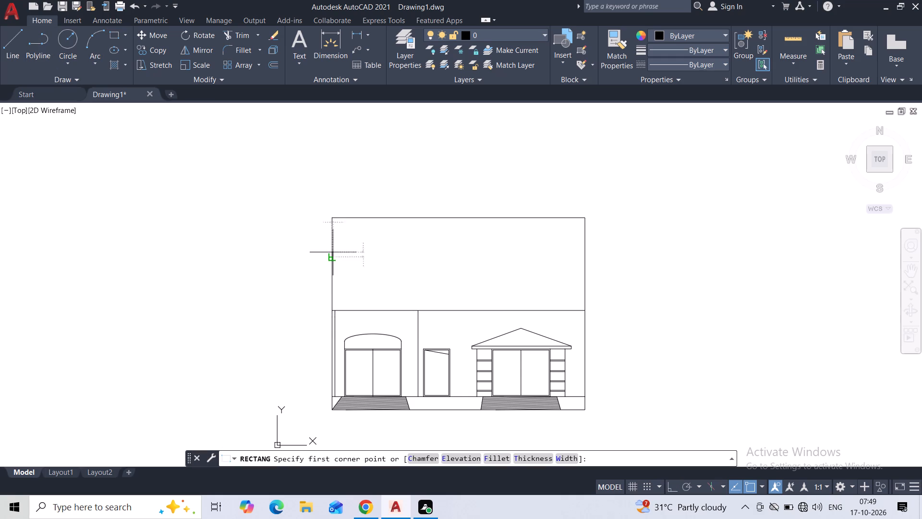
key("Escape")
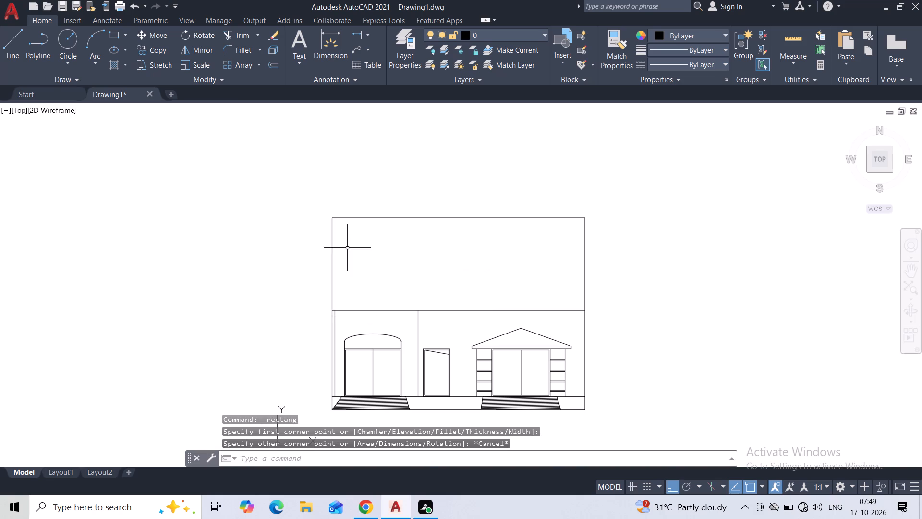
Draw a rectangle about 7'-8" wide and 9'-11" high in the upper storey's lower-left corner, against the left wall.
scroll(347, 248, "up", 2)
middle_click_drag(347, 248, 340, 217)
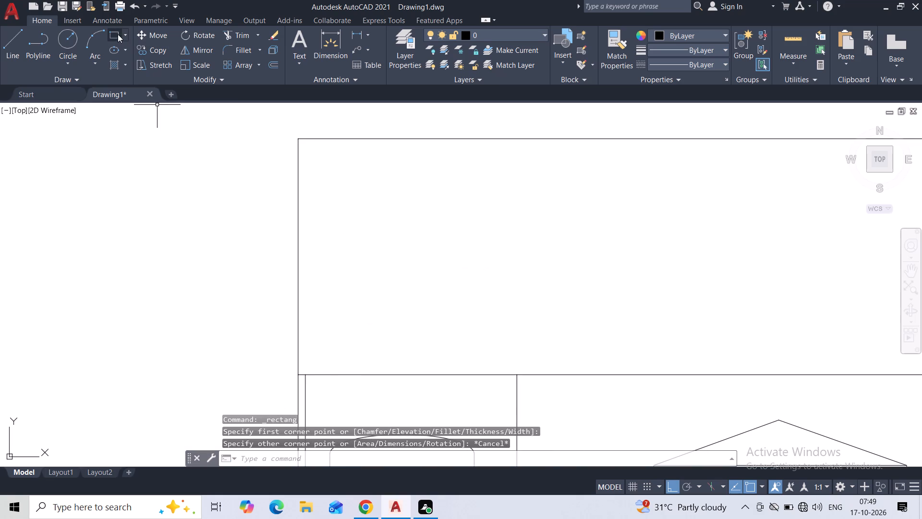
left_click(118, 34)
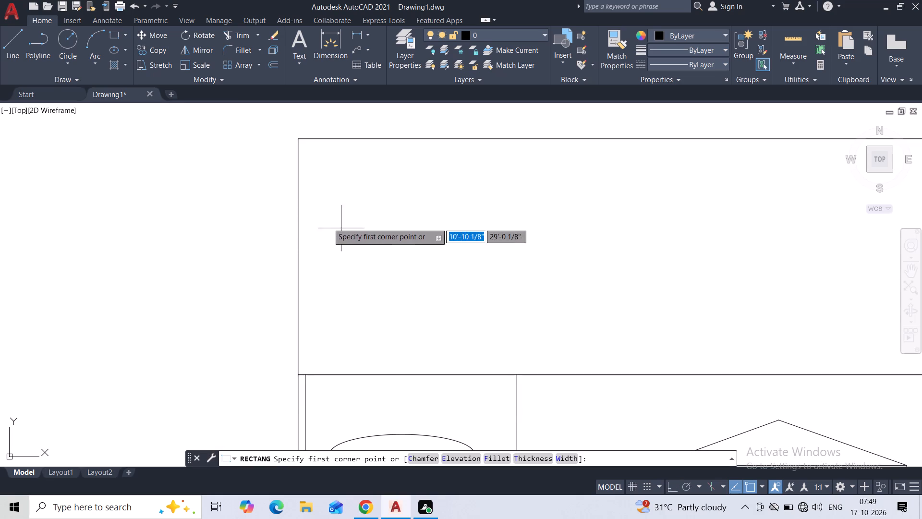
left_click(300, 206)
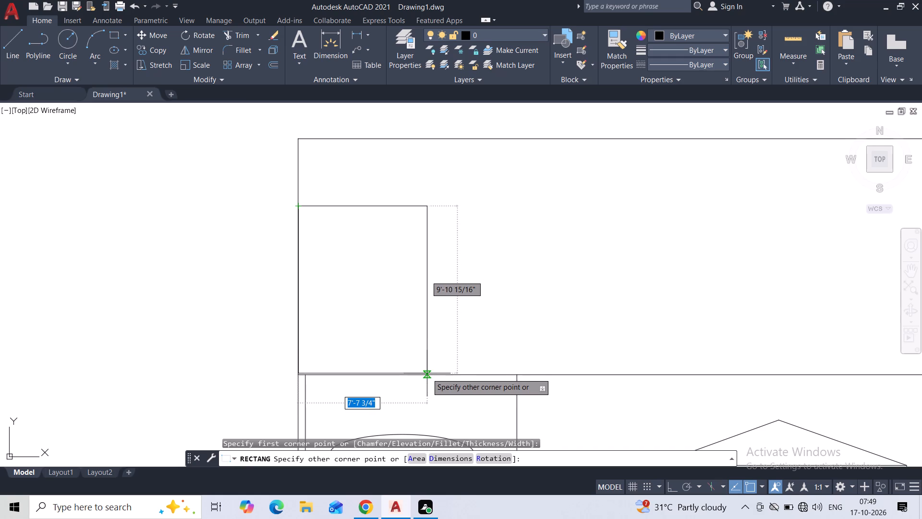
left_click(425, 375)
key("Escape")
scroll(394, 247, "down", 1)
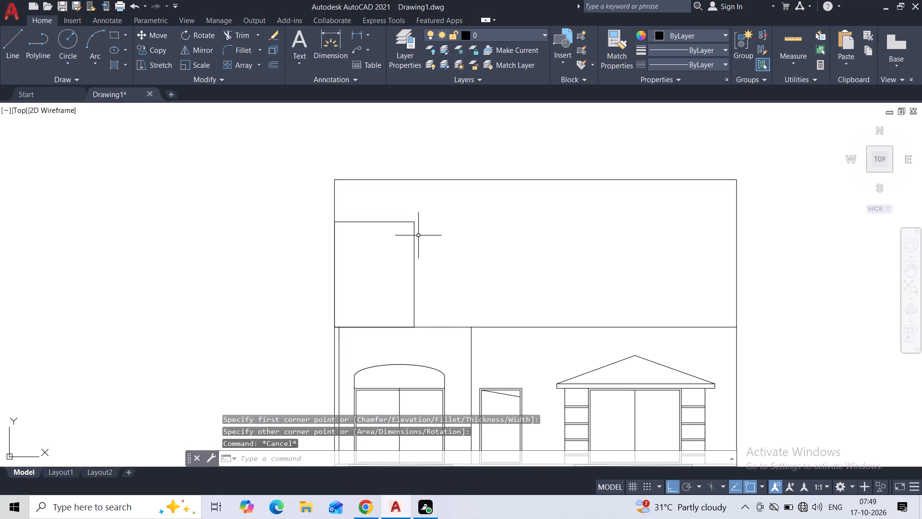
Draw a three-sided outline about 10" high on top of the new rectangle, inset from both of its ends.
key("space")
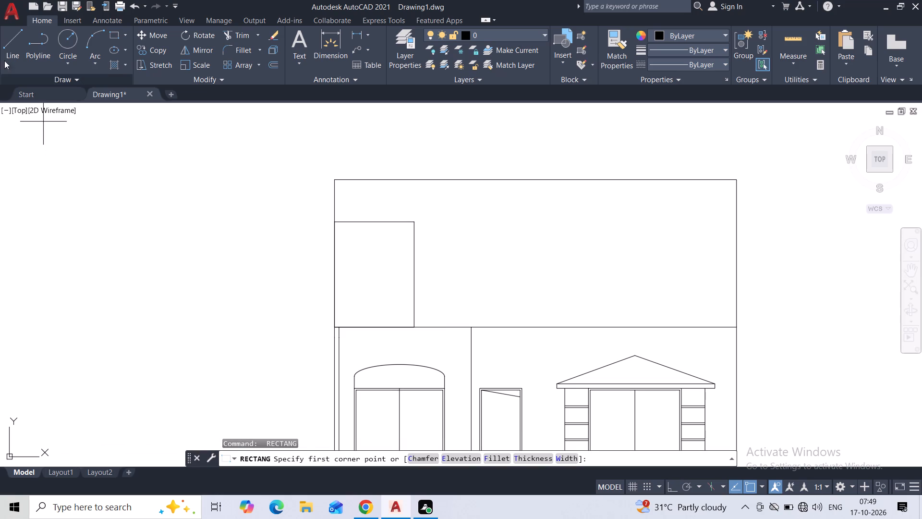
left_click(2, 51)
scroll(366, 231, "up", 2)
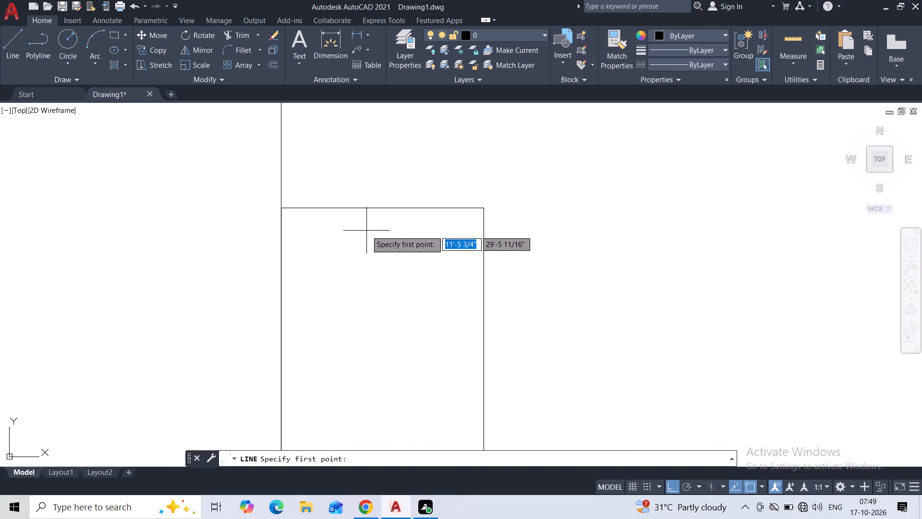
left_click(302, 209)
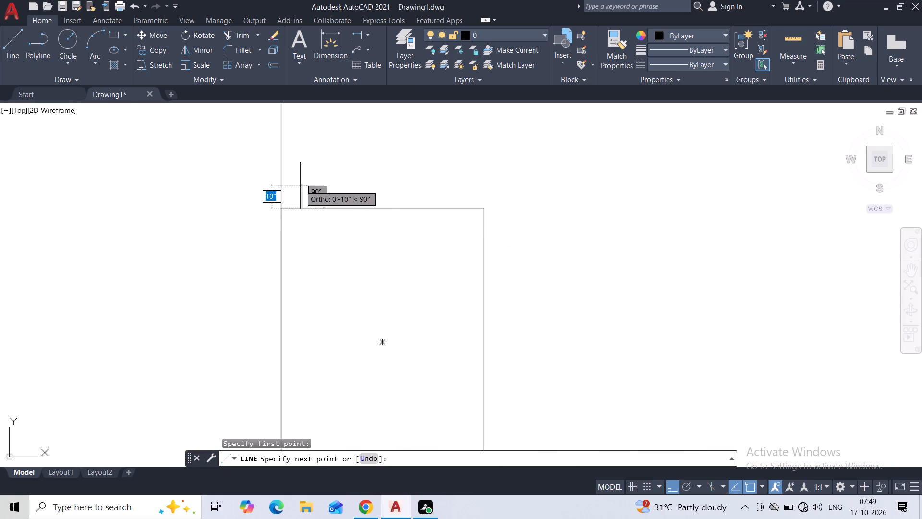
left_click(300, 185)
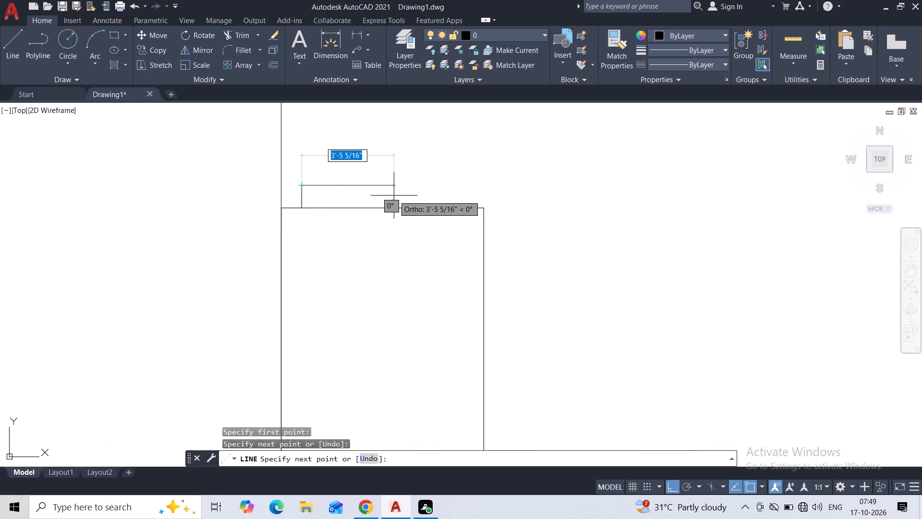
left_click(456, 200)
left_click(456, 213)
key("Escape")
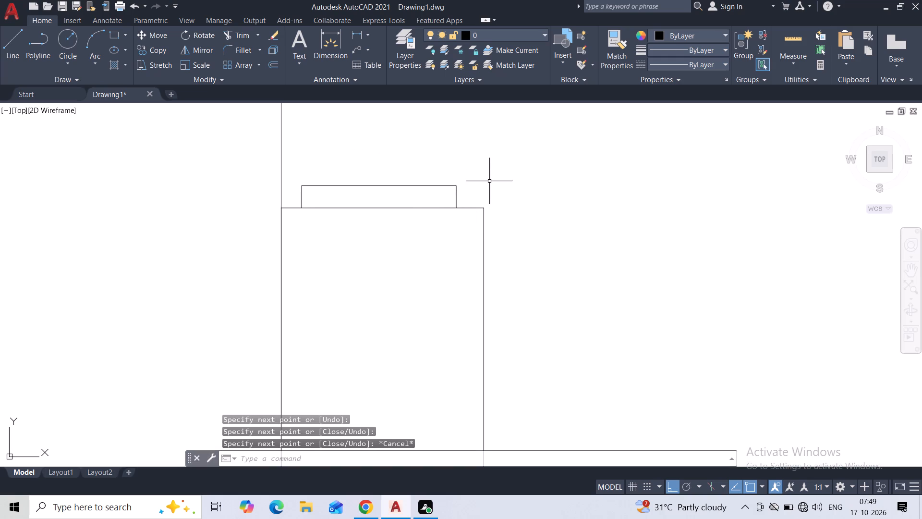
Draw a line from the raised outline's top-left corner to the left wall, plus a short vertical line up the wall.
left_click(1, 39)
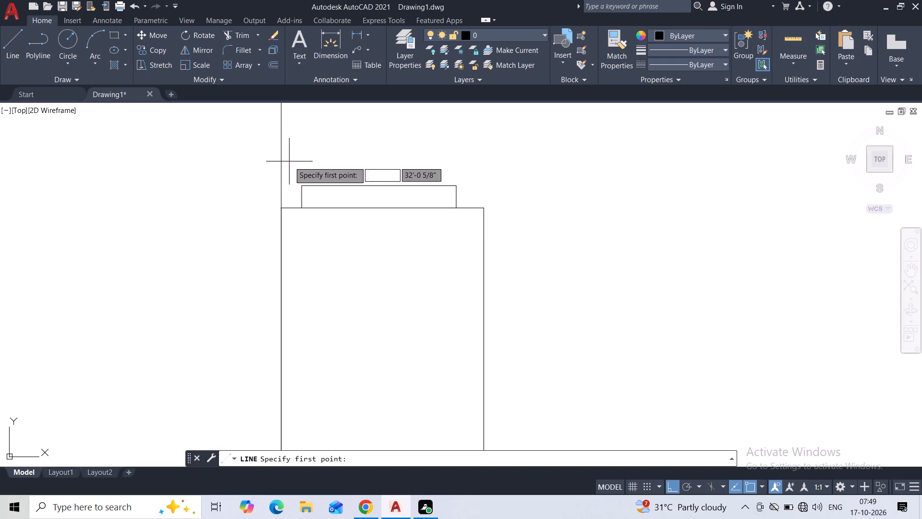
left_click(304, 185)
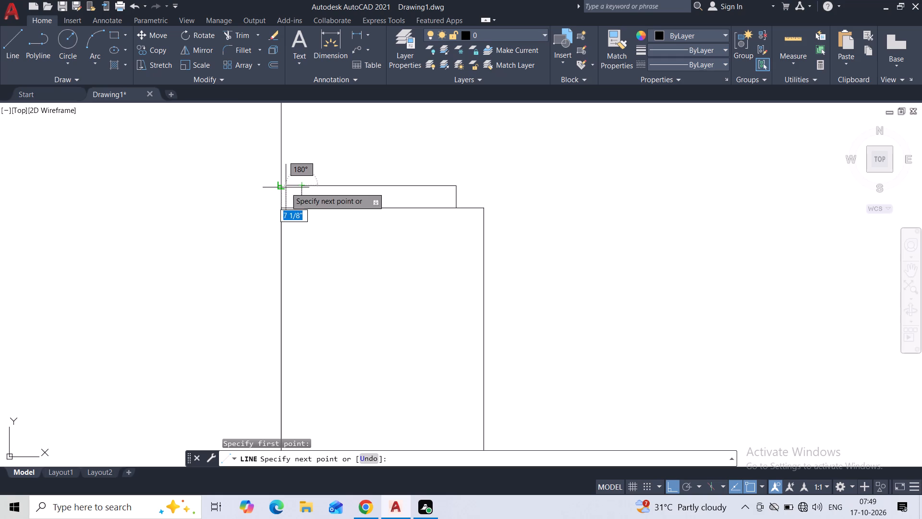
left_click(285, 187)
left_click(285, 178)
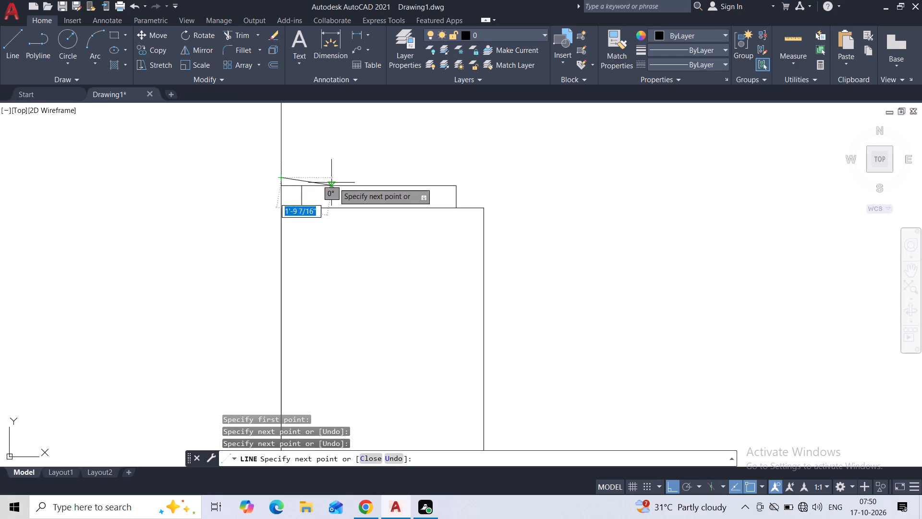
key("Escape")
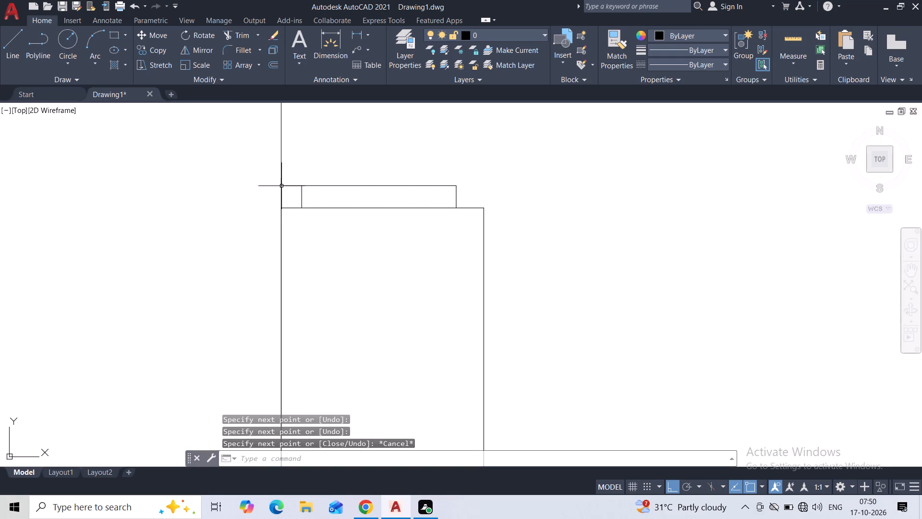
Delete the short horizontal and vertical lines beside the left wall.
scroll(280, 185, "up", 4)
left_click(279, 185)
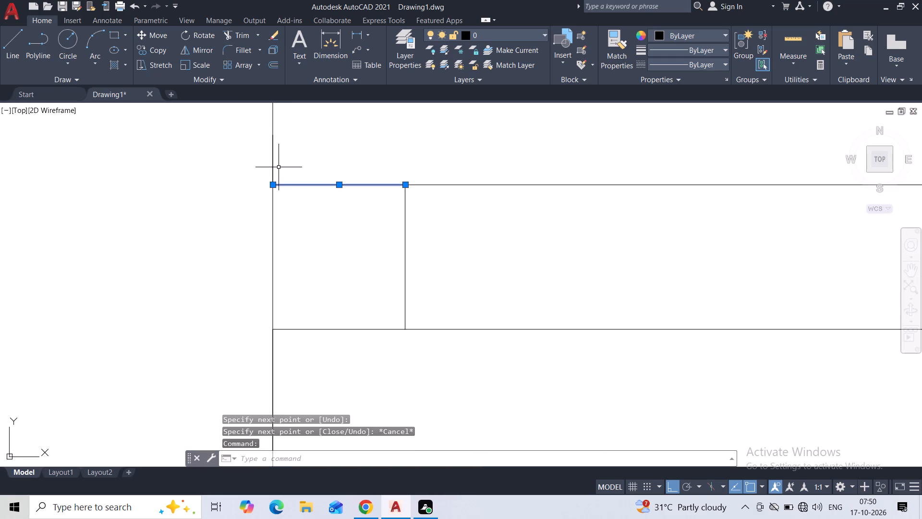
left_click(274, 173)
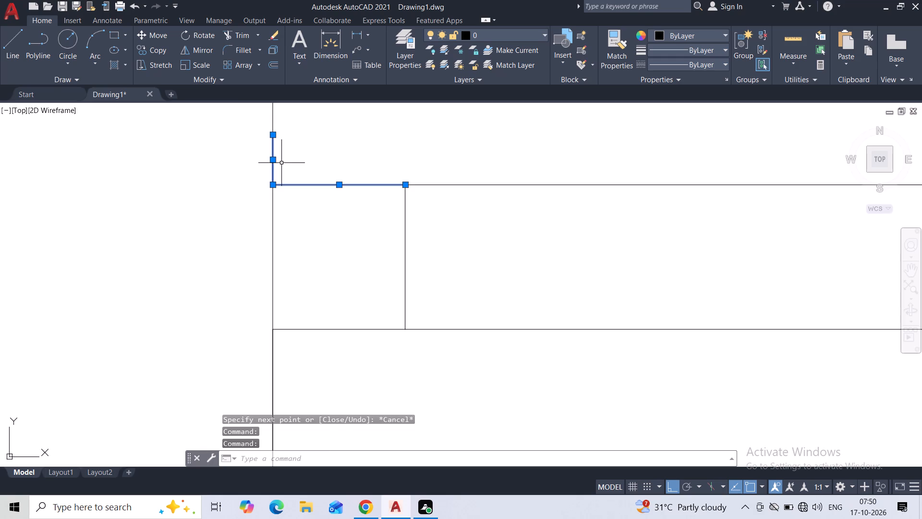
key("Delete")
Draw a thin slab outline about 1" thick on top of the raised outline, overhanging it about 8" on the left and slightly on the right.
left_click(11, 42)
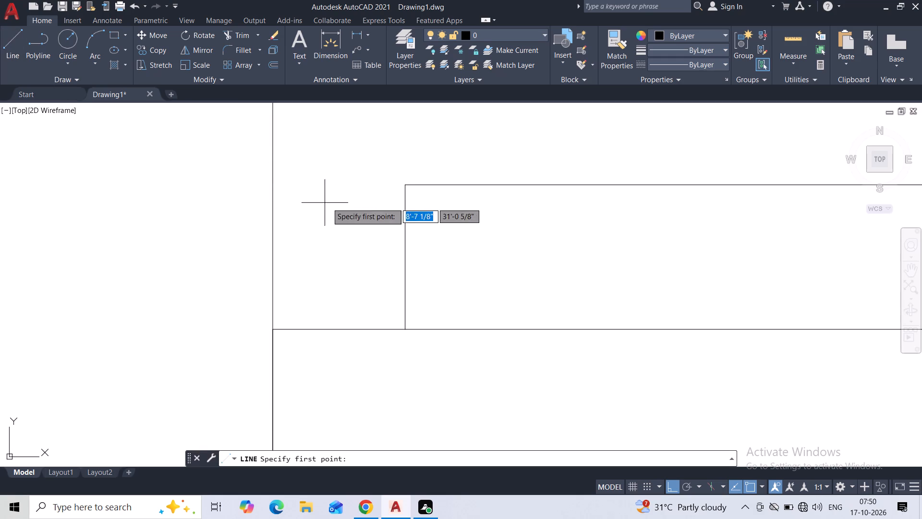
left_click(402, 185)
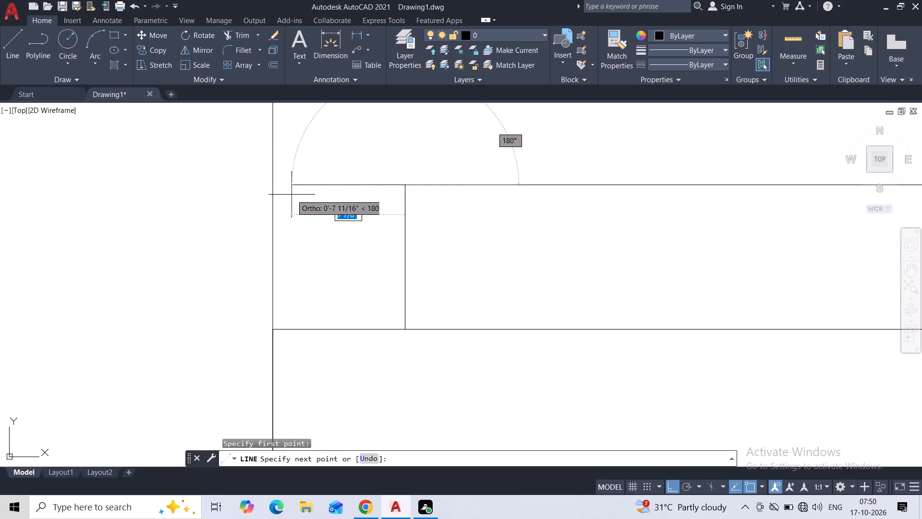
left_click(288, 193)
left_click(288, 170)
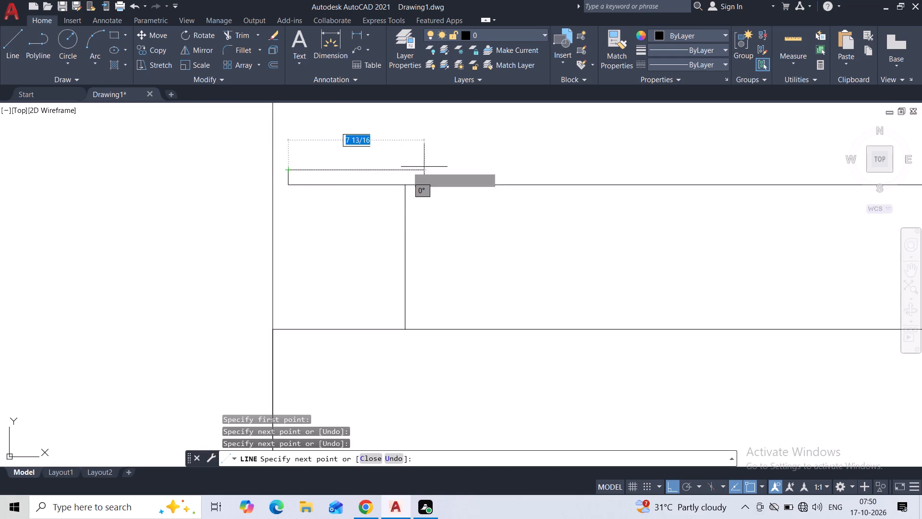
scroll(427, 167, "down", 1)
middle_click_drag(427, 167, 267, 183)
middle_click_drag(464, 174, 244, 204)
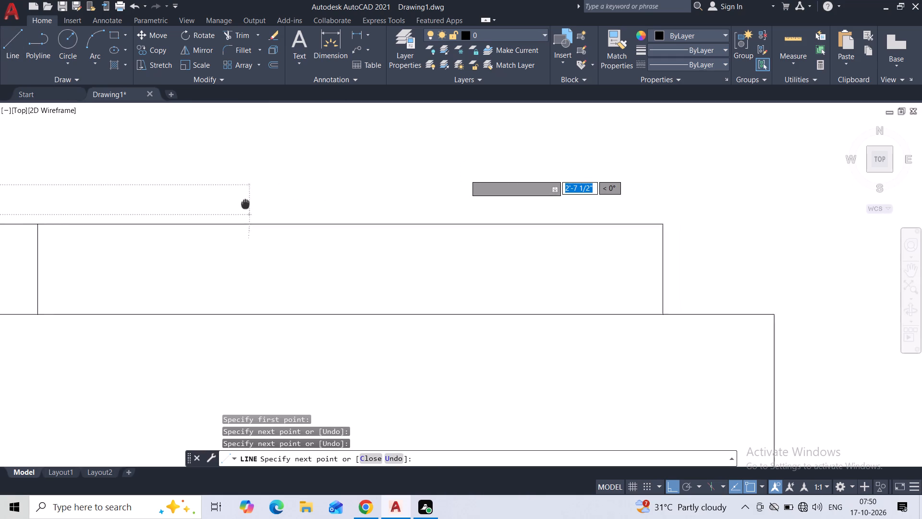
middle_click_drag(244, 204, 234, 204)
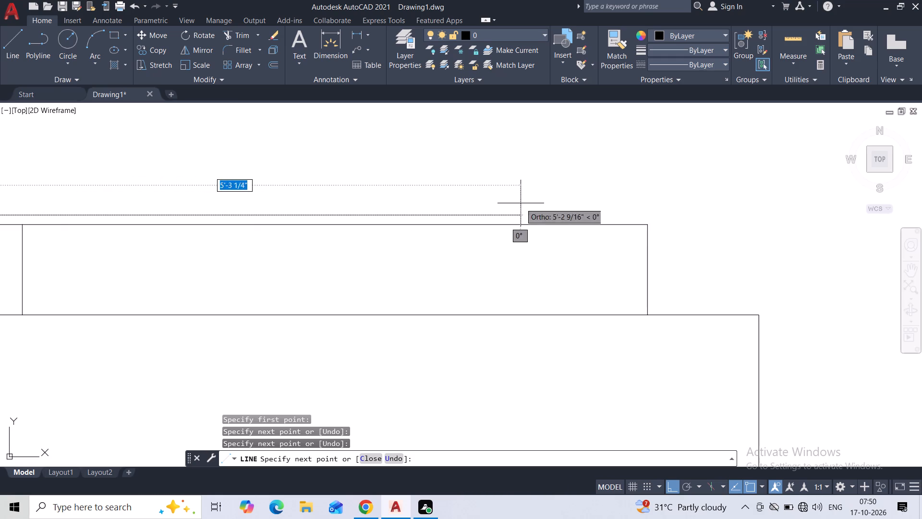
left_click(671, 202)
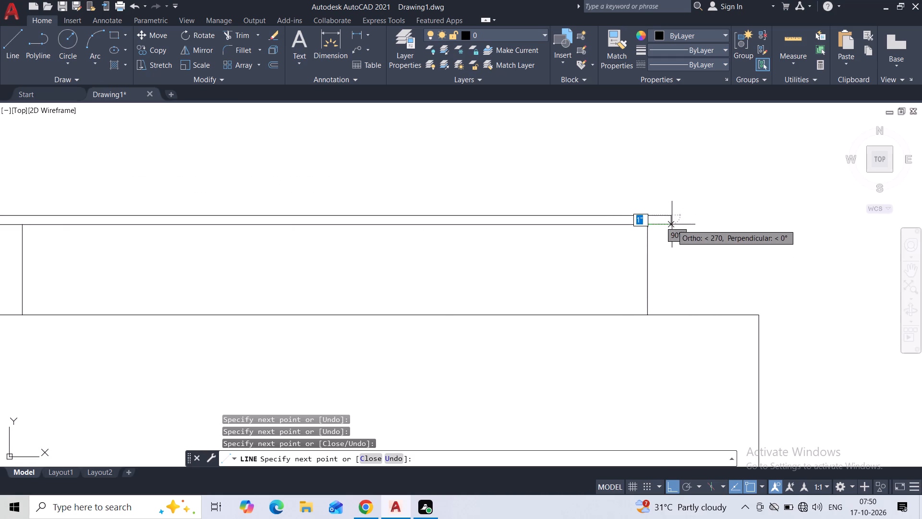
left_click(672, 224)
left_click(653, 228)
key("Escape")
scroll(688, 245, "down", 3)
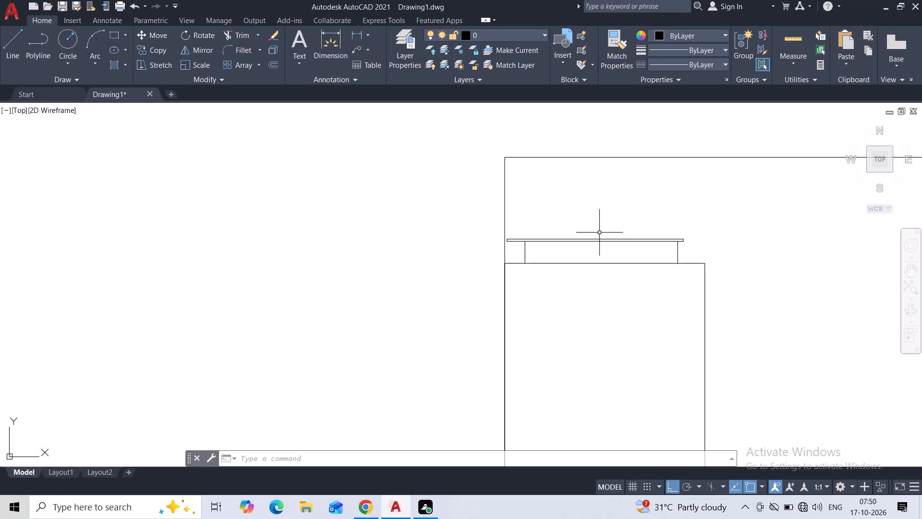
Draw a short vertical line across the thin slab's thickness near its left end.
scroll(532, 240, "up", 3)
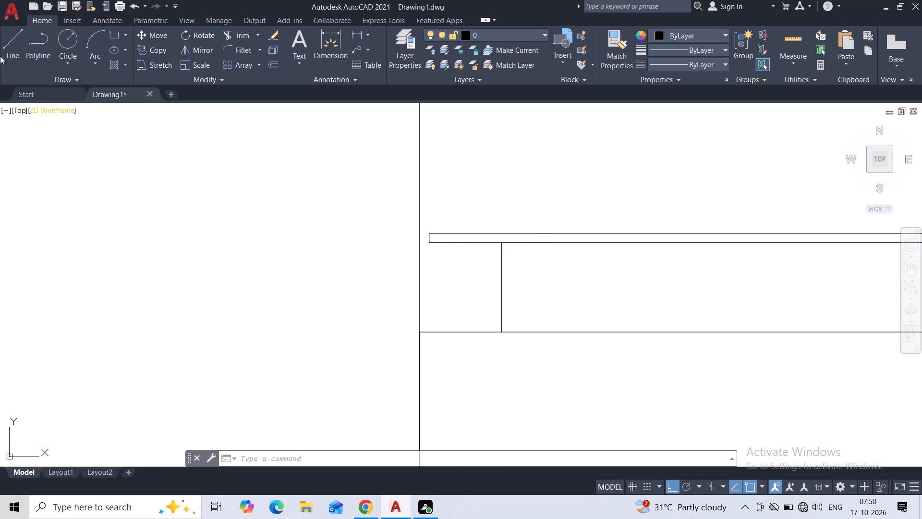
left_click(8, 50)
scroll(488, 267, "up", 1)
scroll(453, 238, "up", 1)
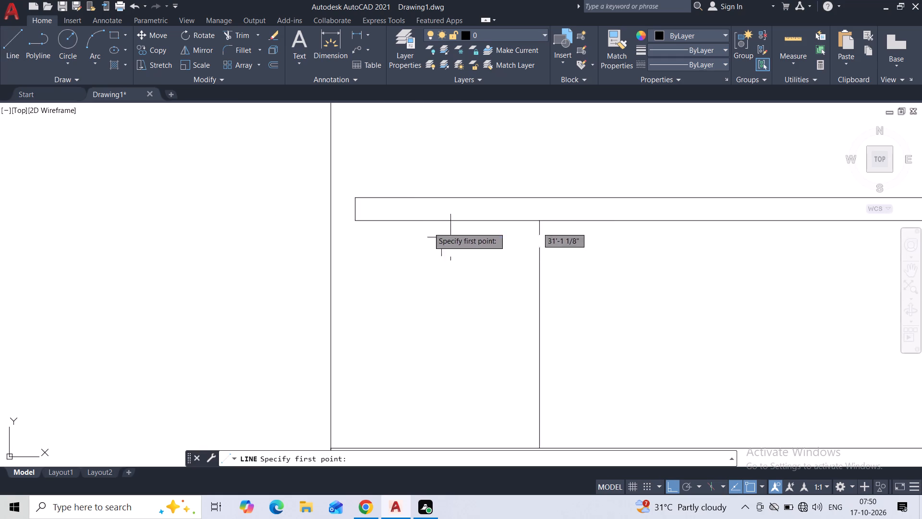
left_click(395, 202)
left_click(393, 220)
key("Escape")
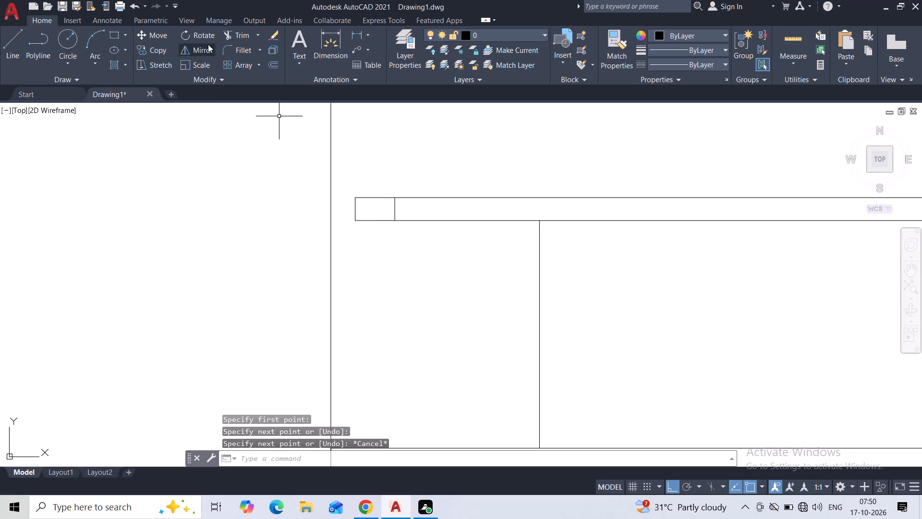
Trim off the slab's left end beyond the short vertical line.
left_click(238, 37)
left_click_drag(370, 185, 371, 231)
scroll(376, 264, "down", 4)
key("Escape")
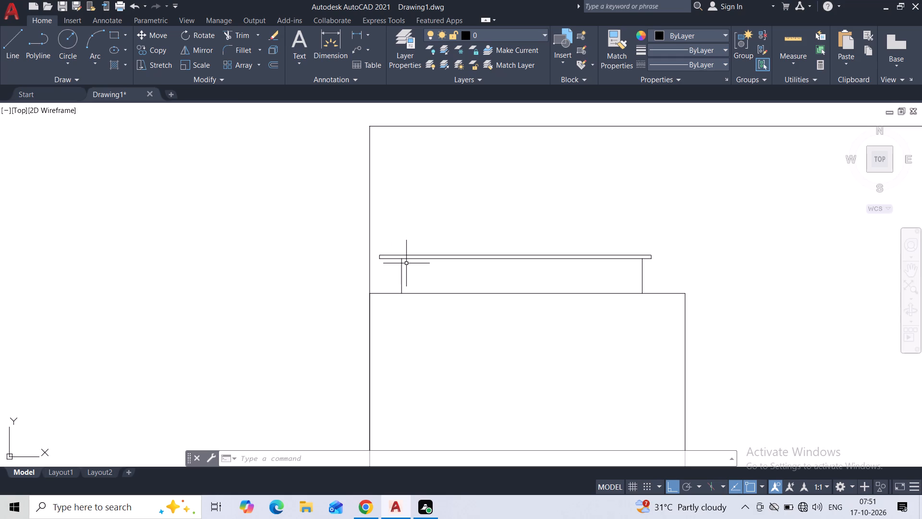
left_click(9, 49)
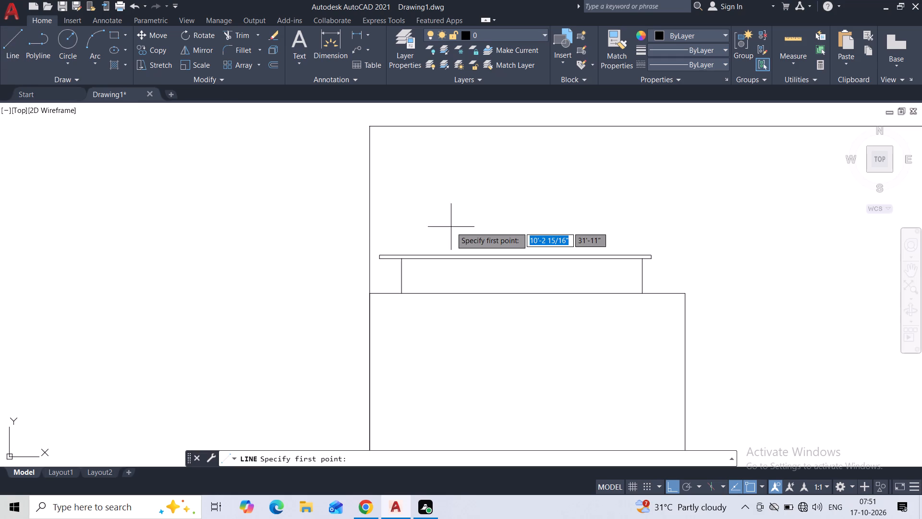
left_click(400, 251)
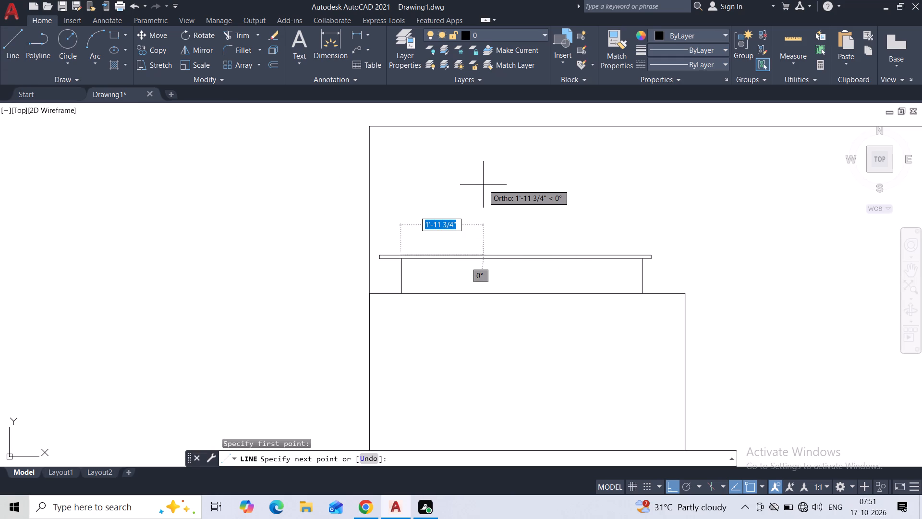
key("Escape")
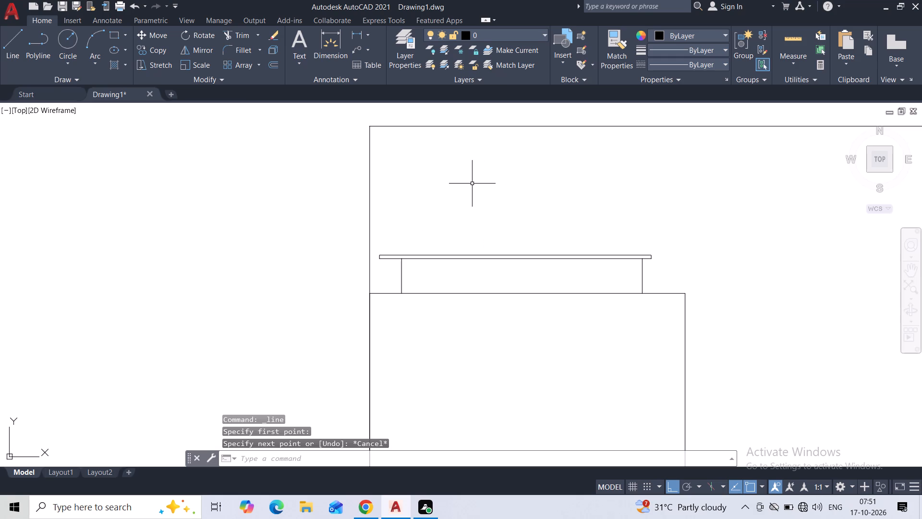
Draw a vertical construction line upward from the midpoint of the thin slab's top edge.
key("space")
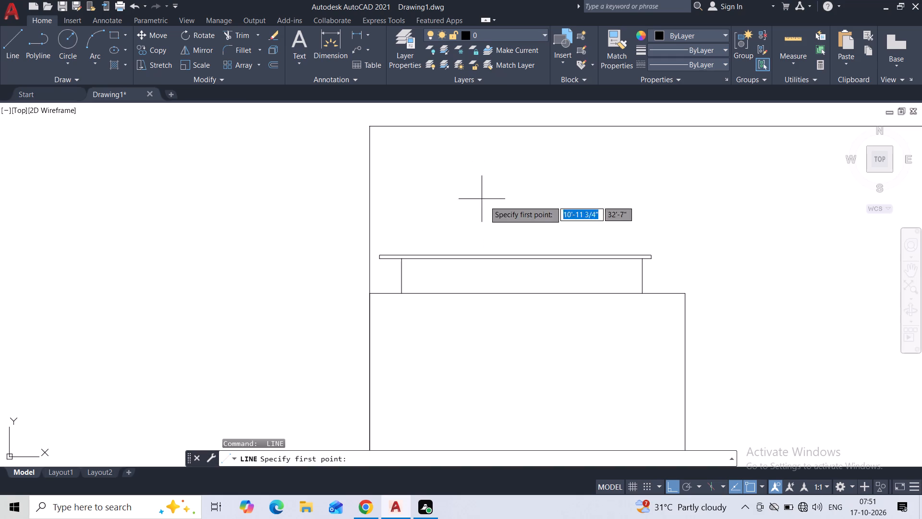
left_click(514, 253)
left_click(516, 161)
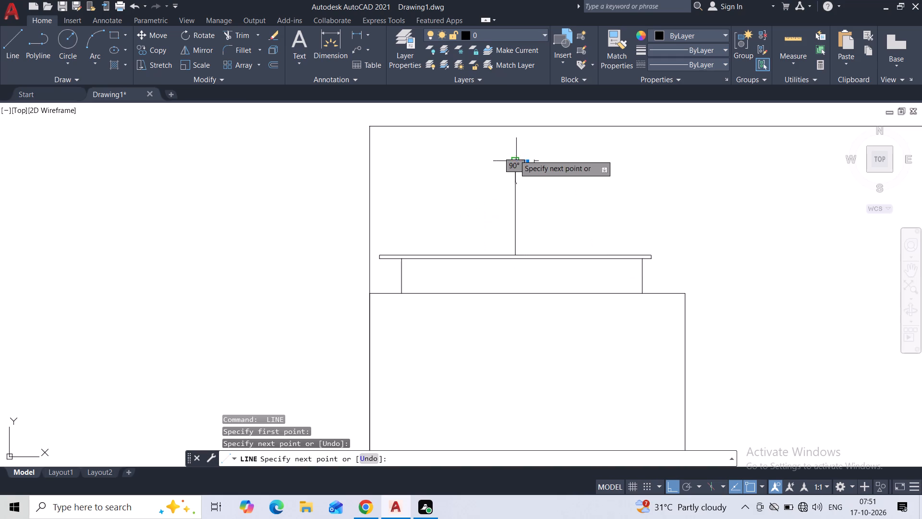
key("Escape")
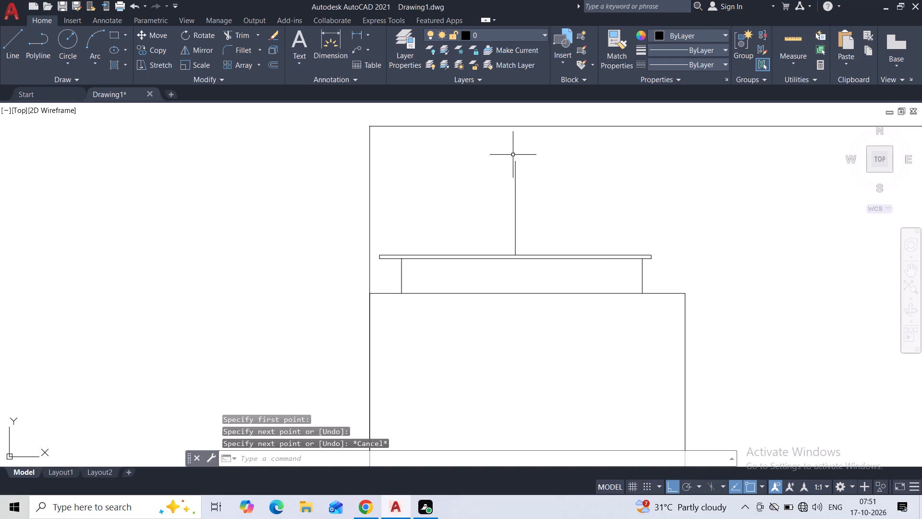
With Ortho off, draw a gable from the slab above the left wall to an apex on the vertical line, then down about 3'-5" to the right wall.
key("F8")
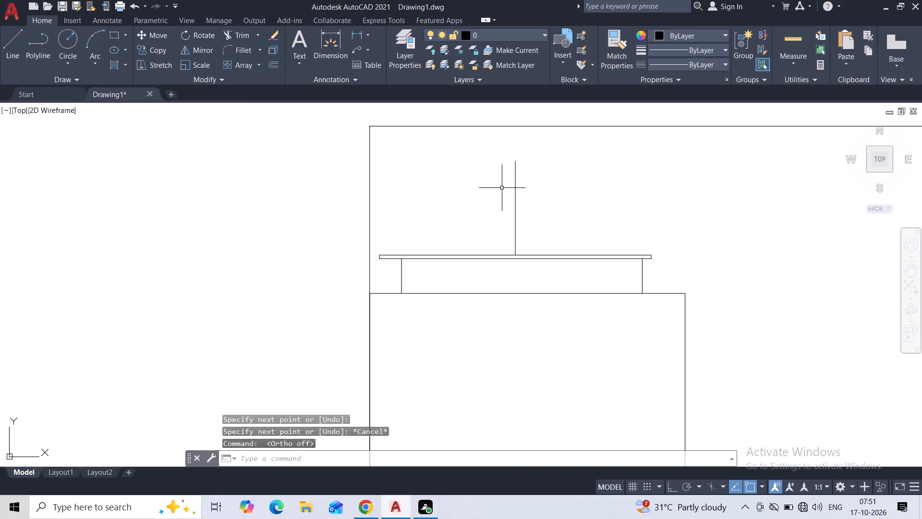
key("space")
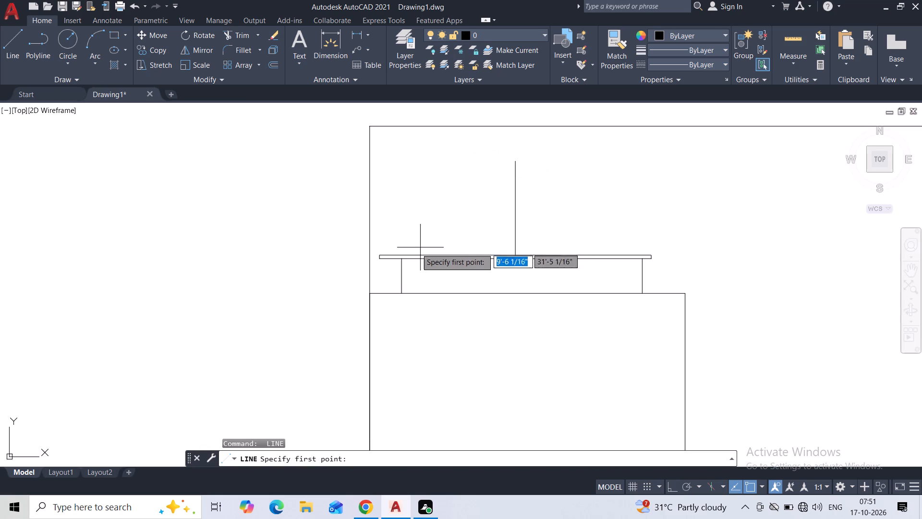
scroll(402, 253, "up", 3)
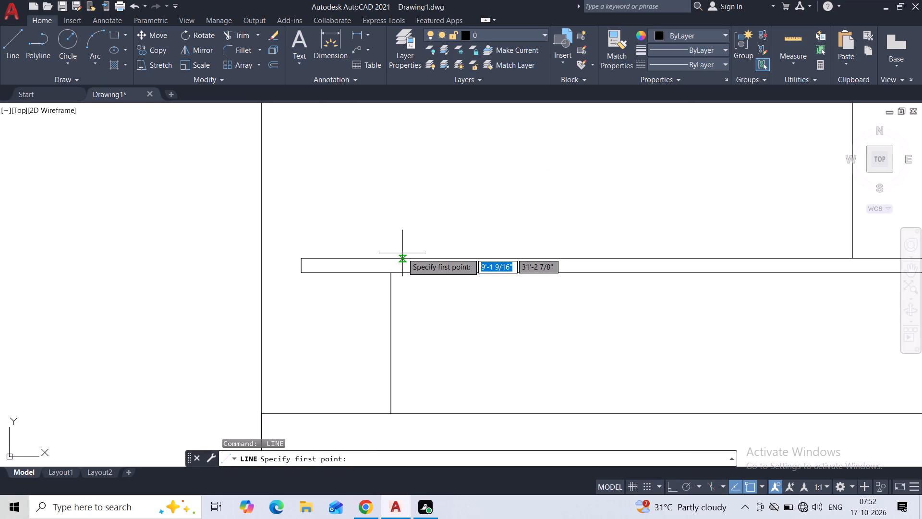
left_click(390, 257)
middle_click_drag(453, 207, 250, 280)
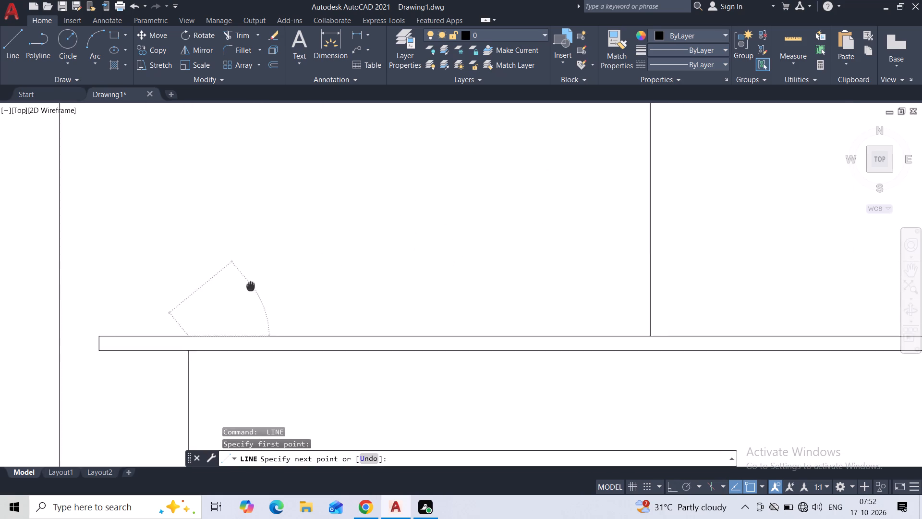
scroll(293, 236, "down", 3)
left_click(434, 168)
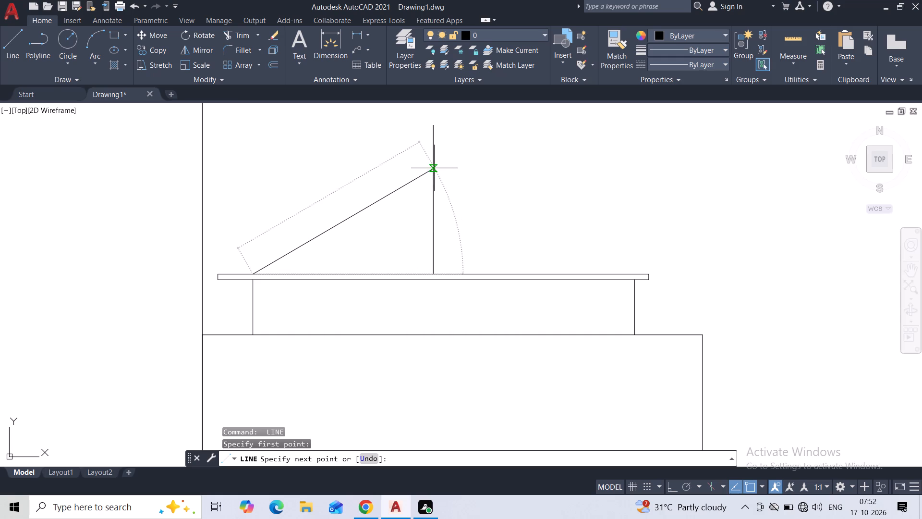
left_click(634, 275)
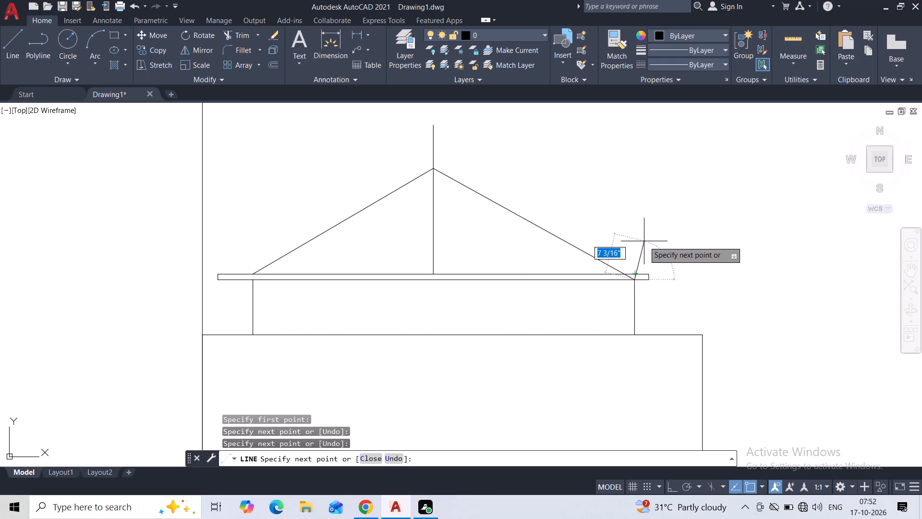
scroll(644, 241, "up", 1)
key("Escape")
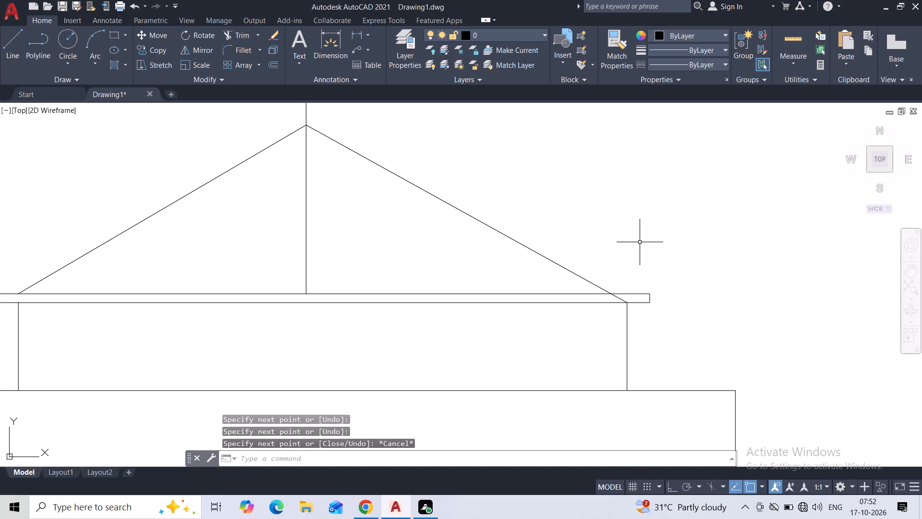
Stretch the lower end of the right roof slope up onto the slab's top edge, directly above the right wall.
left_click(616, 296)
left_click(627, 304)
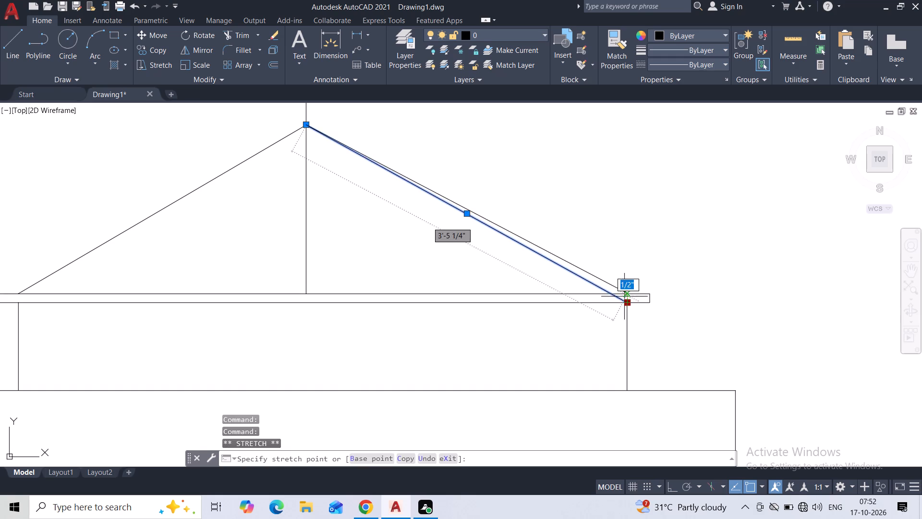
left_click(624, 296)
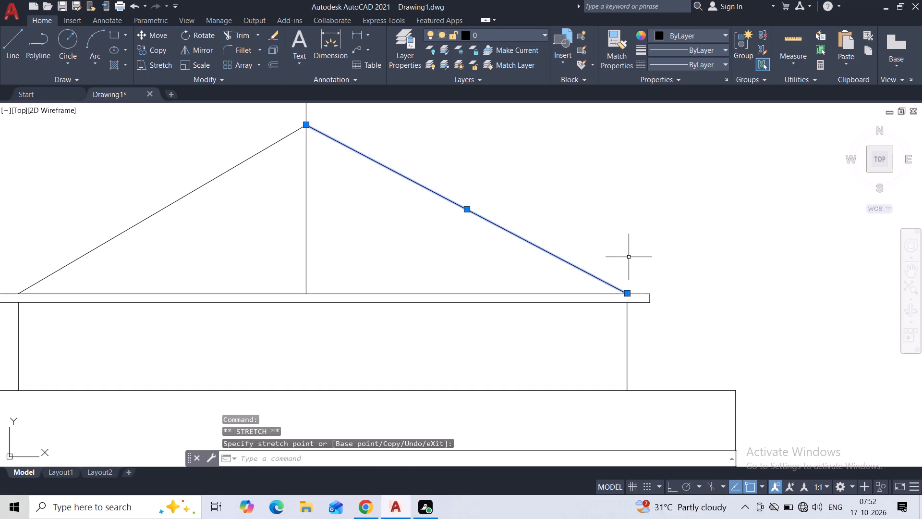
key("Escape")
scroll(619, 245, "down", 1)
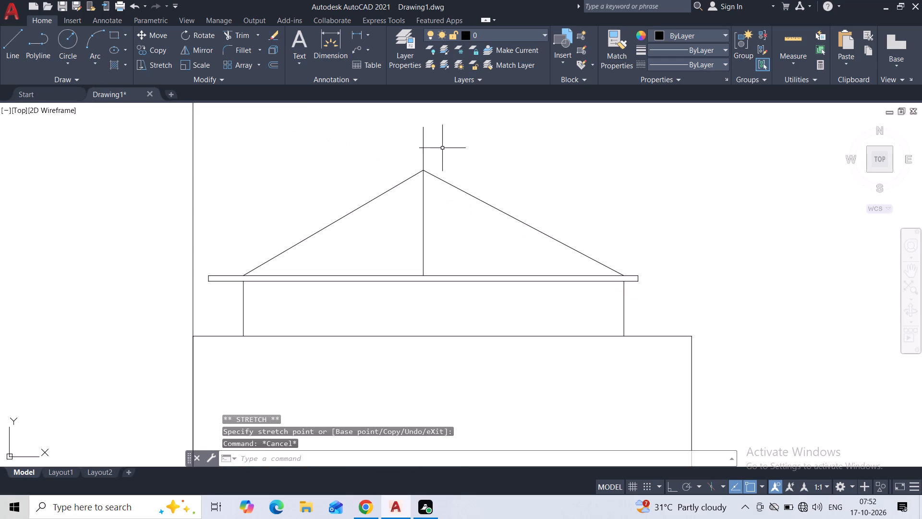
Delete the vertical construction line through the roof's apex.
left_click(448, 125)
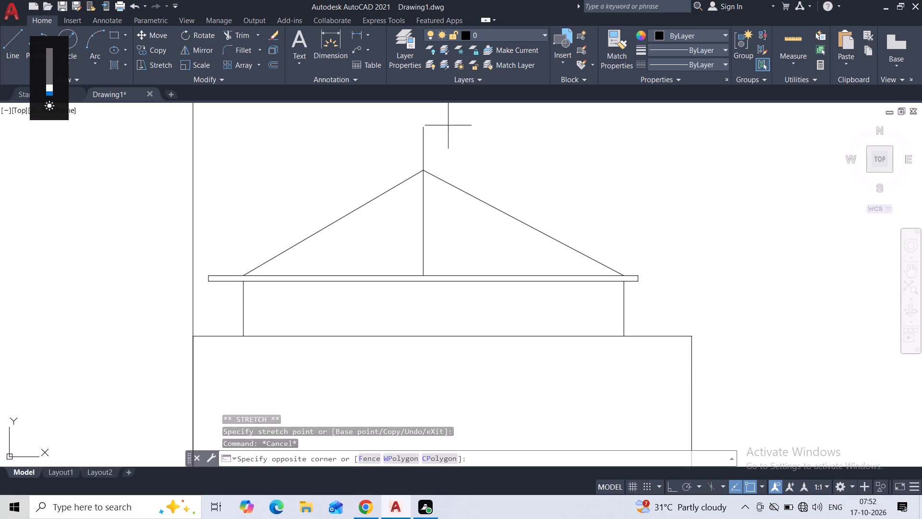
left_click(336, 148)
key("Delete")
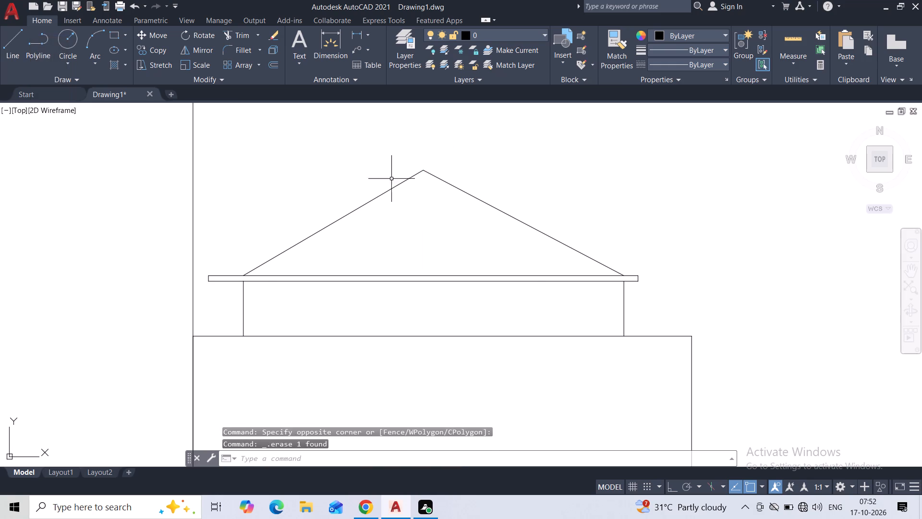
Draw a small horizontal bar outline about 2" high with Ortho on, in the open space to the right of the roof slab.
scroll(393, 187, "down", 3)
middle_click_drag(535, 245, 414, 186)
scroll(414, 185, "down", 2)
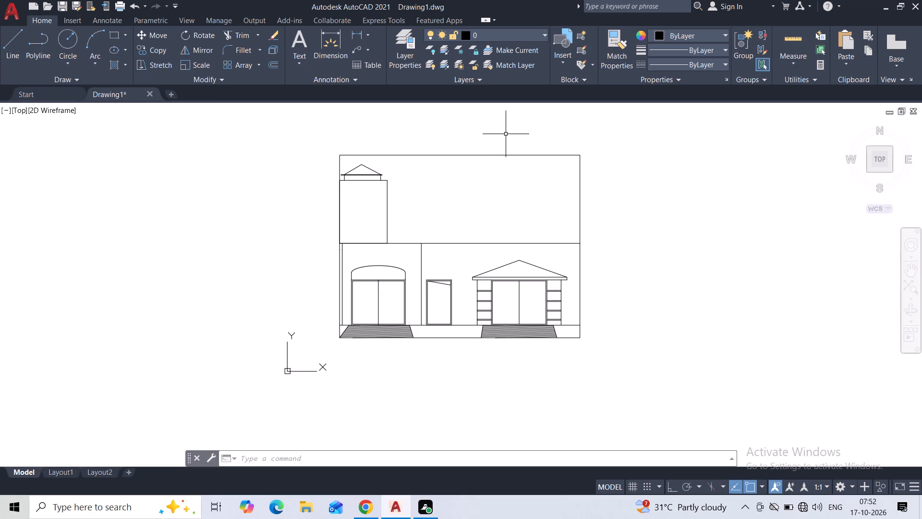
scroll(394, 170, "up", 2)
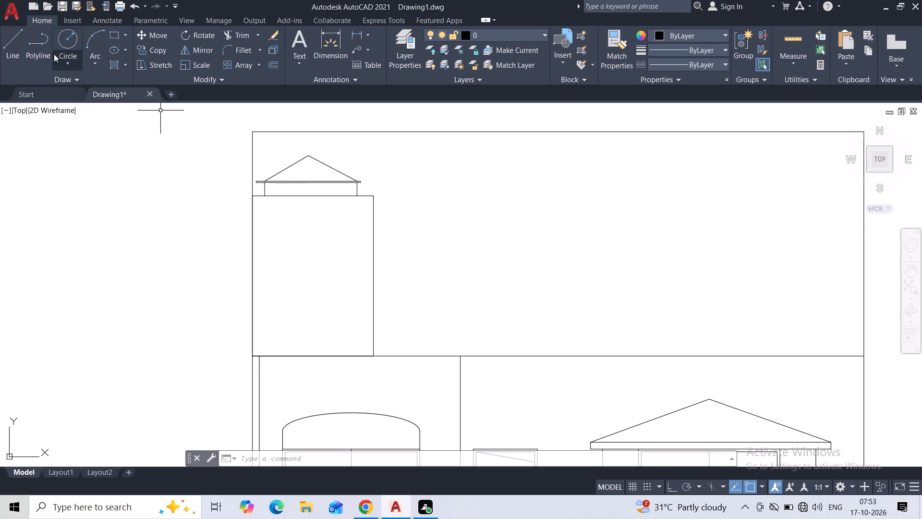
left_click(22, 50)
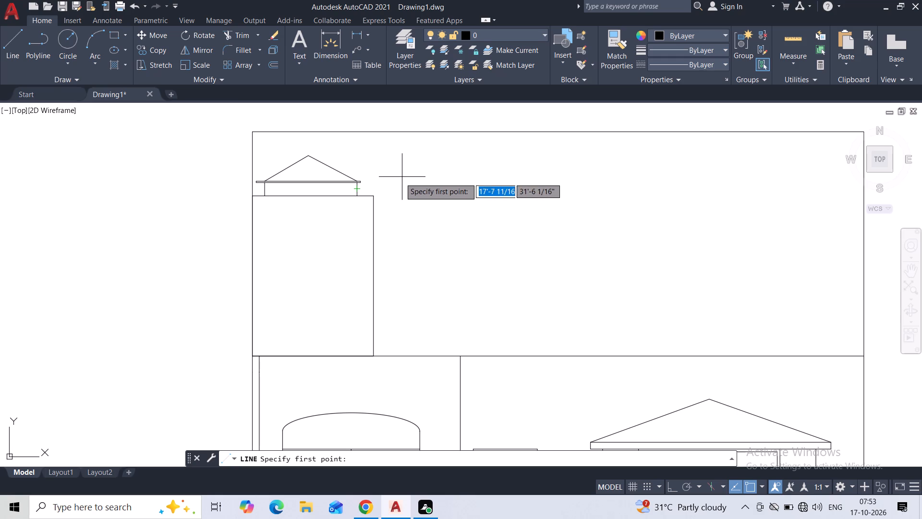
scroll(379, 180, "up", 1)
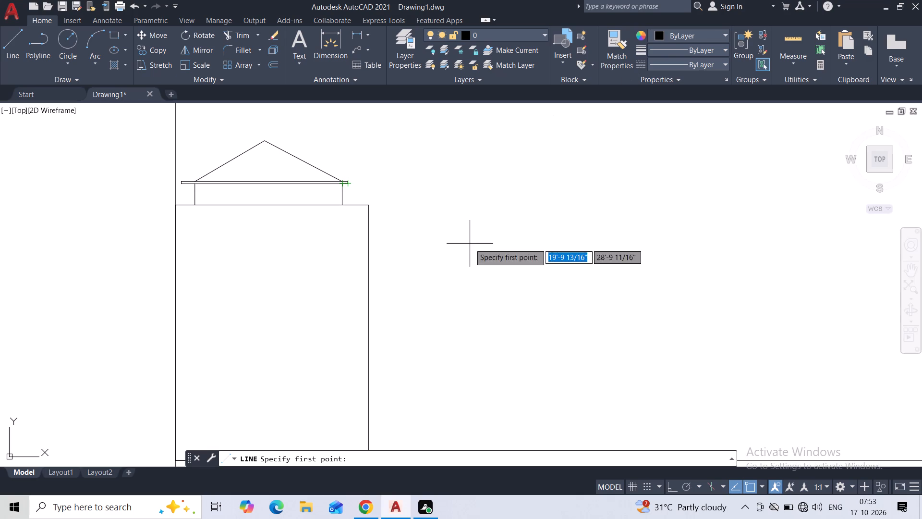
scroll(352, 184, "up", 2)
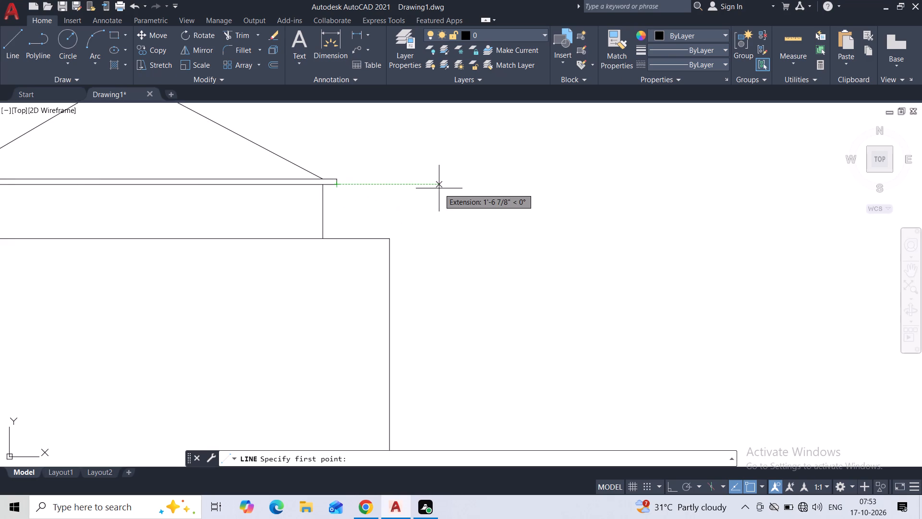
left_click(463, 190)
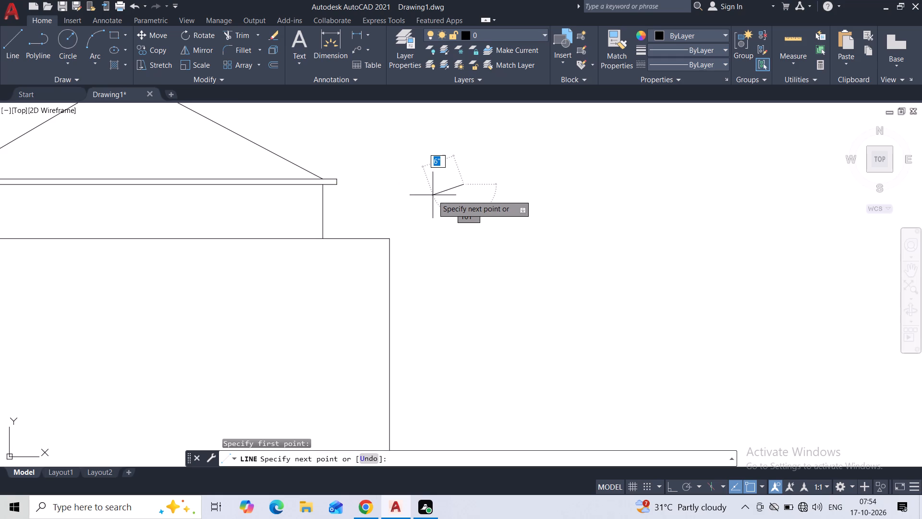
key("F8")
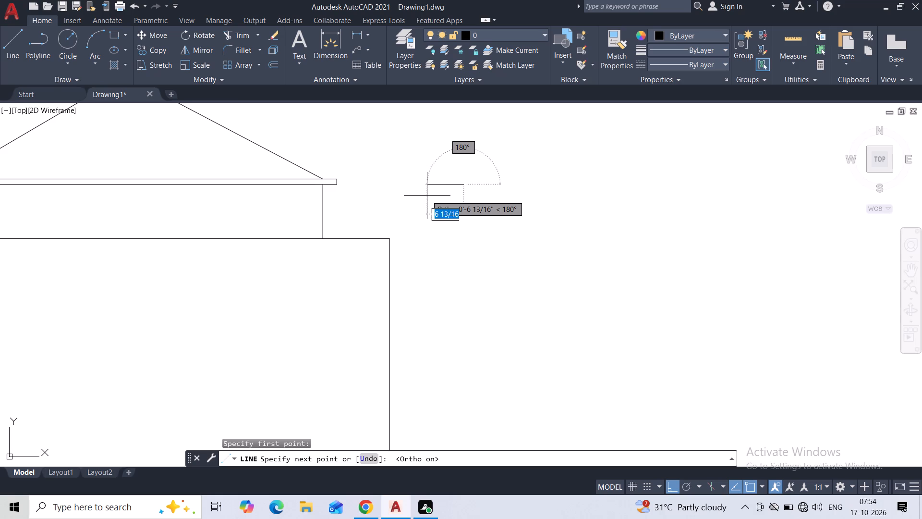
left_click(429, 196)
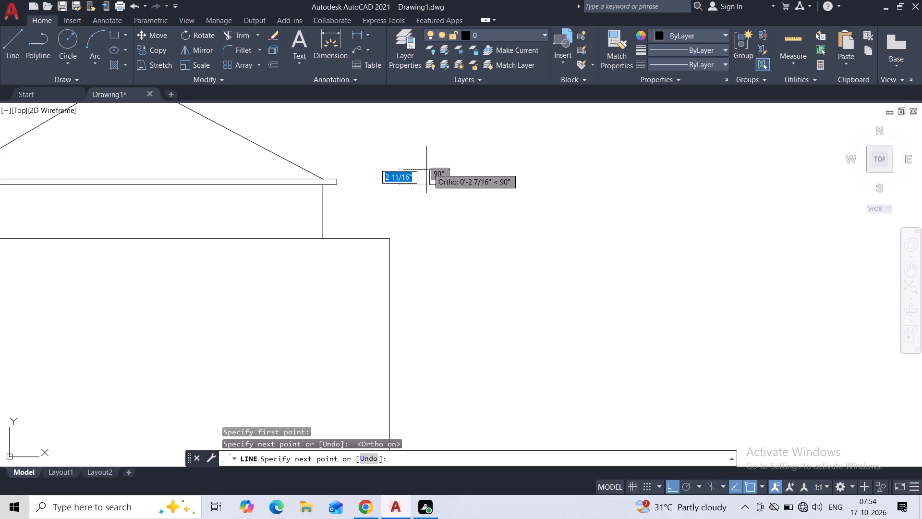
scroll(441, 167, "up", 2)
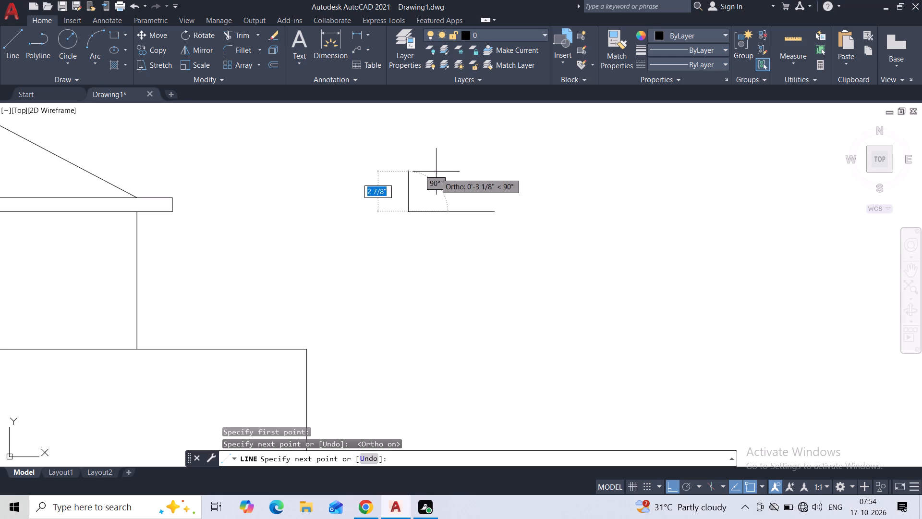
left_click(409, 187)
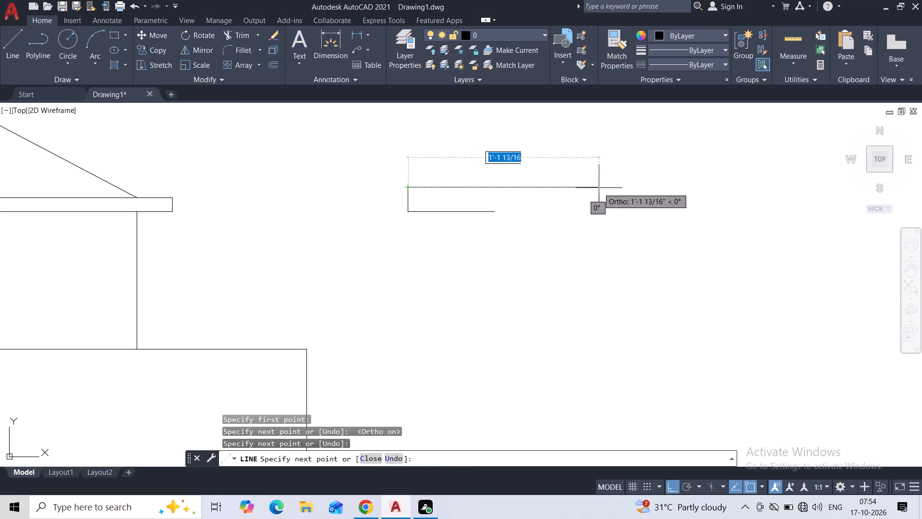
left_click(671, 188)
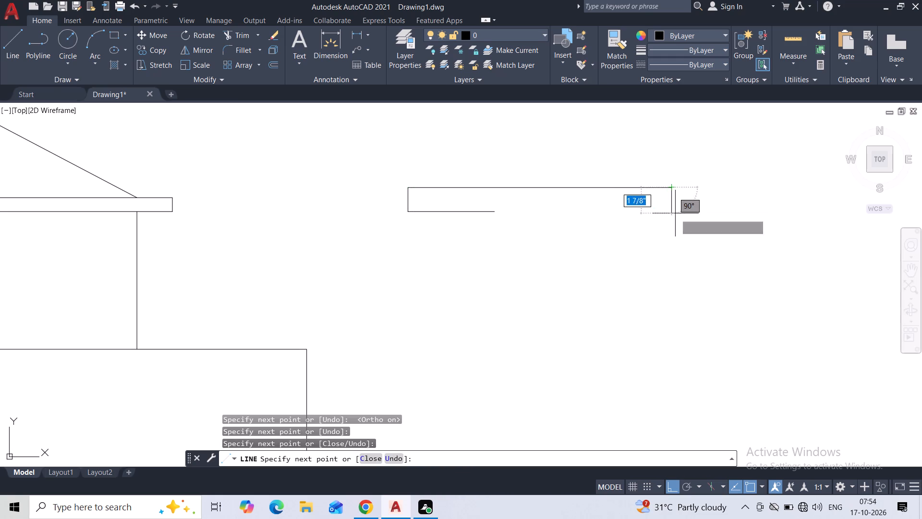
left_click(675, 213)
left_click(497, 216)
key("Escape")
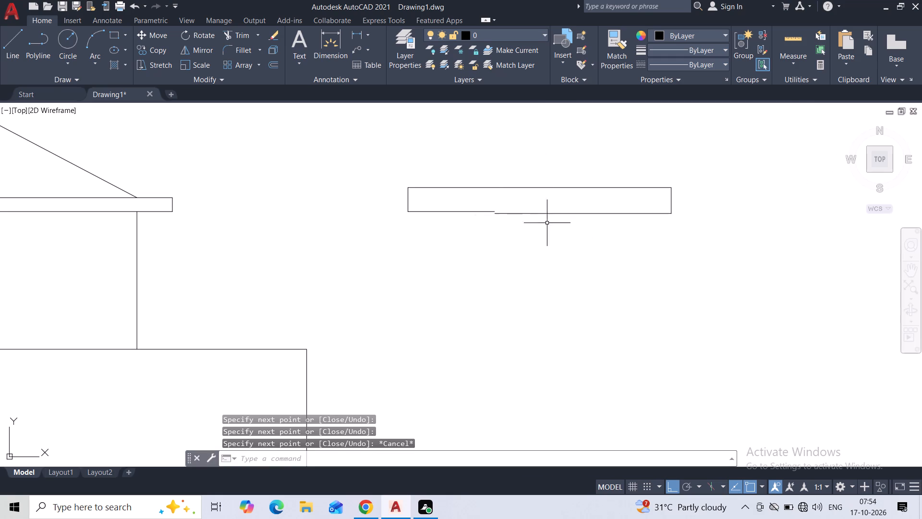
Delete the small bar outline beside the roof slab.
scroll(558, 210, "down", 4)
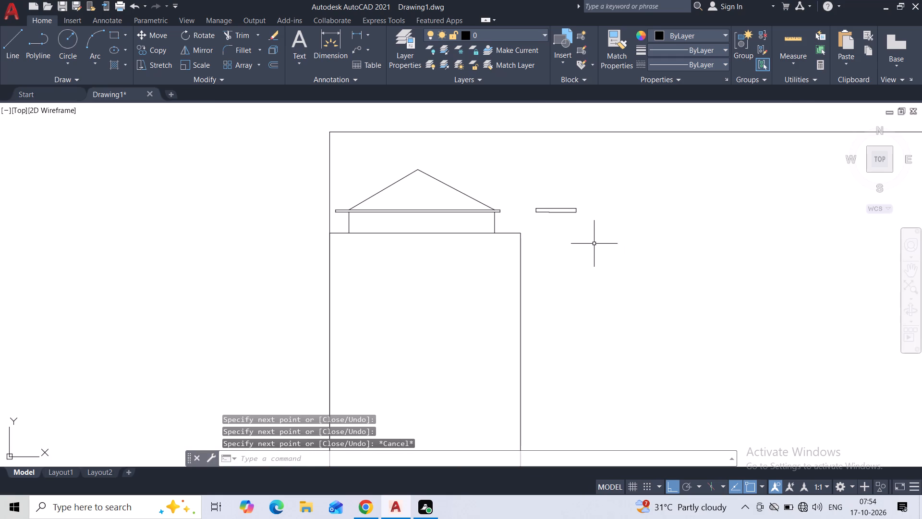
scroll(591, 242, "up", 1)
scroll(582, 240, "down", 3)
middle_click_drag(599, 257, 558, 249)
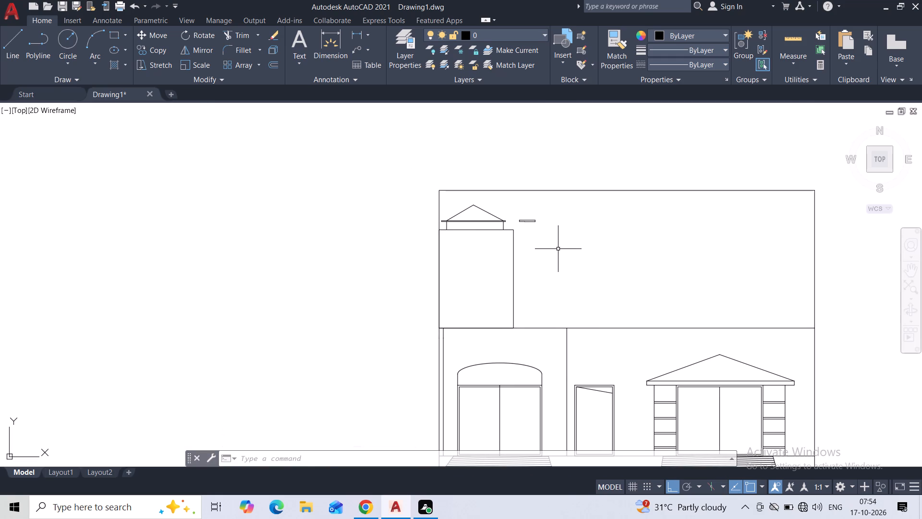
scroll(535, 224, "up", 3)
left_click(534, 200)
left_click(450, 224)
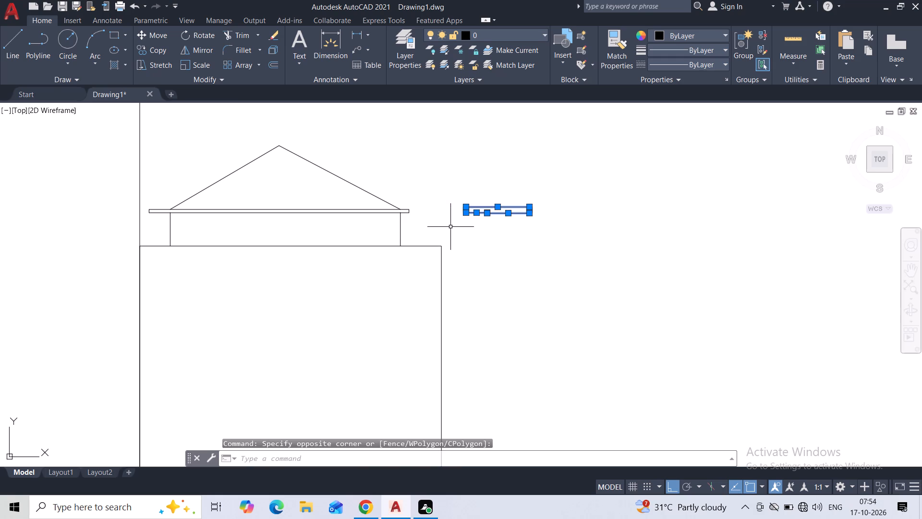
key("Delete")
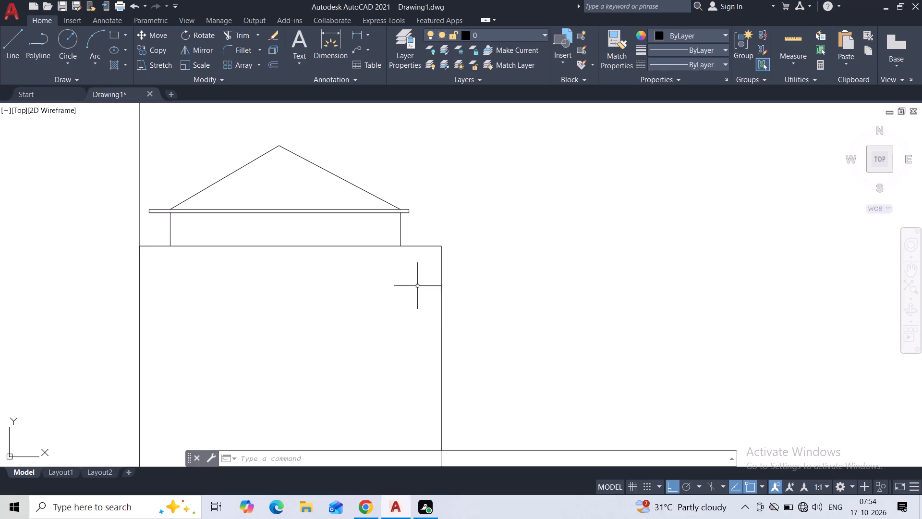
Draw a closed horizontal bar outline about 7' long and 4" high in the open space right of the roof slab.
left_click(24, 49)
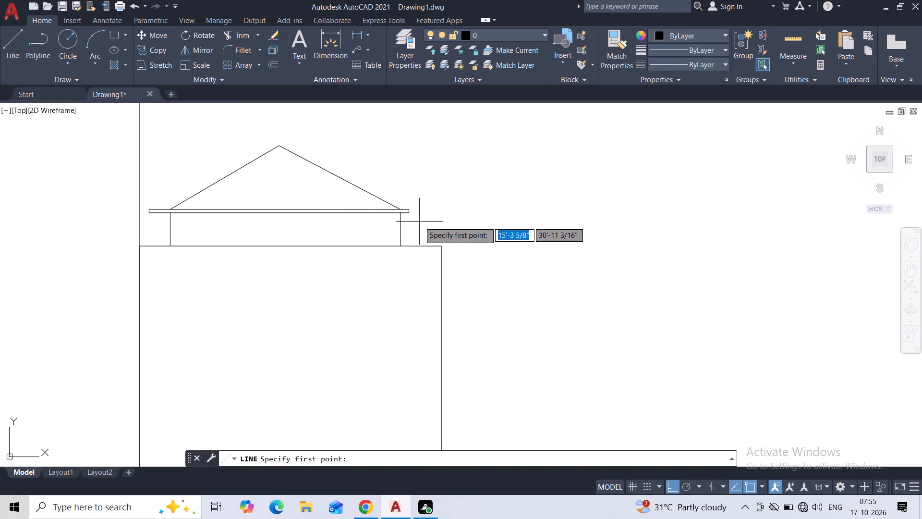
left_click(477, 218)
left_click(476, 230)
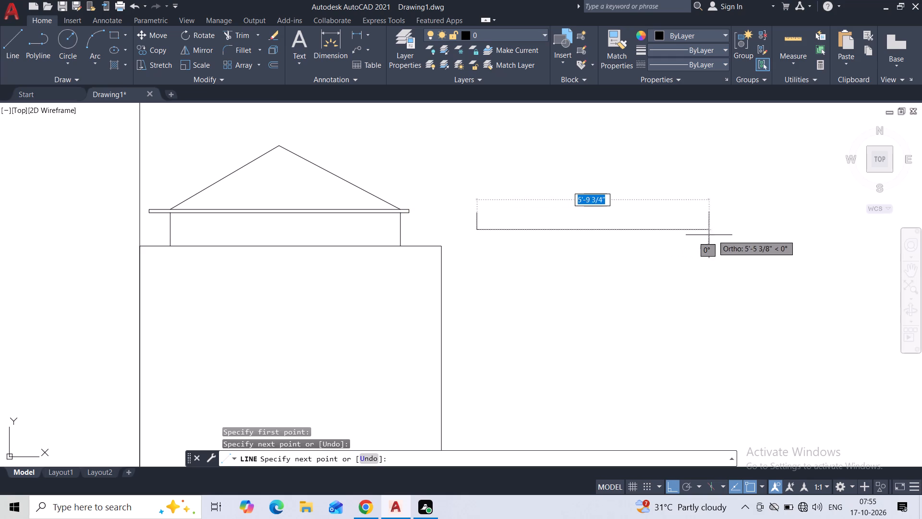
scroll(789, 235, "down", 2)
middle_click_drag(786, 238, 675, 243)
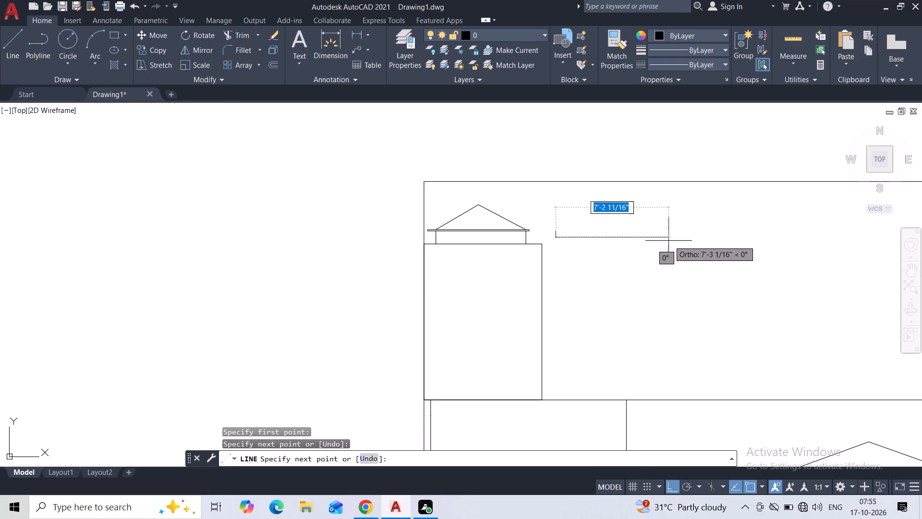
left_click(663, 244)
scroll(663, 229, "up", 1)
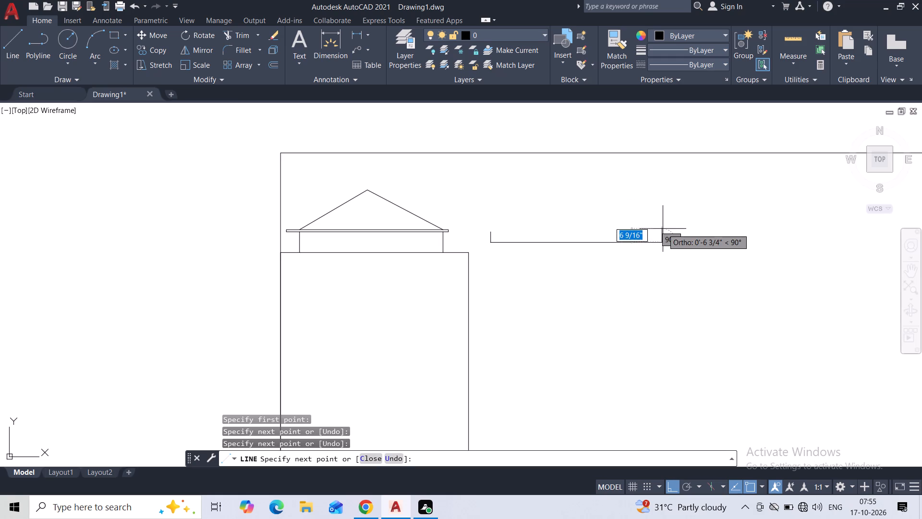
left_click(662, 234)
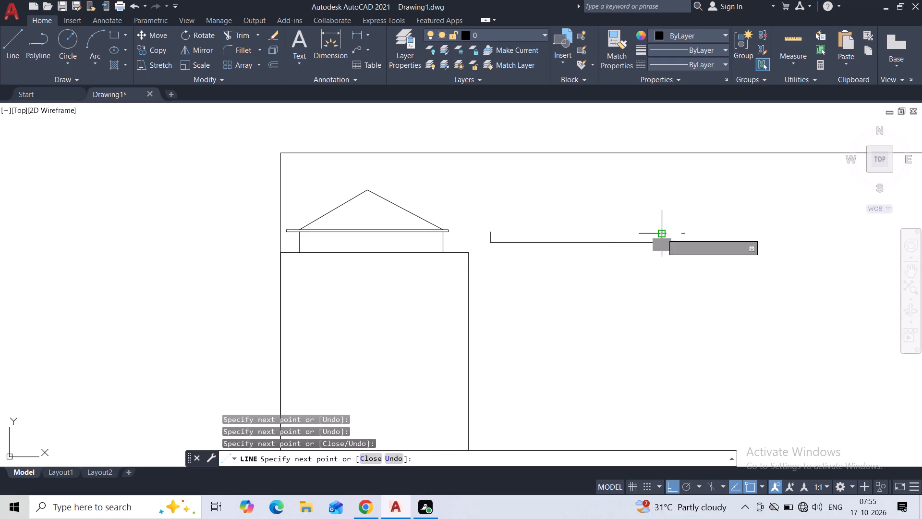
left_click(490, 234)
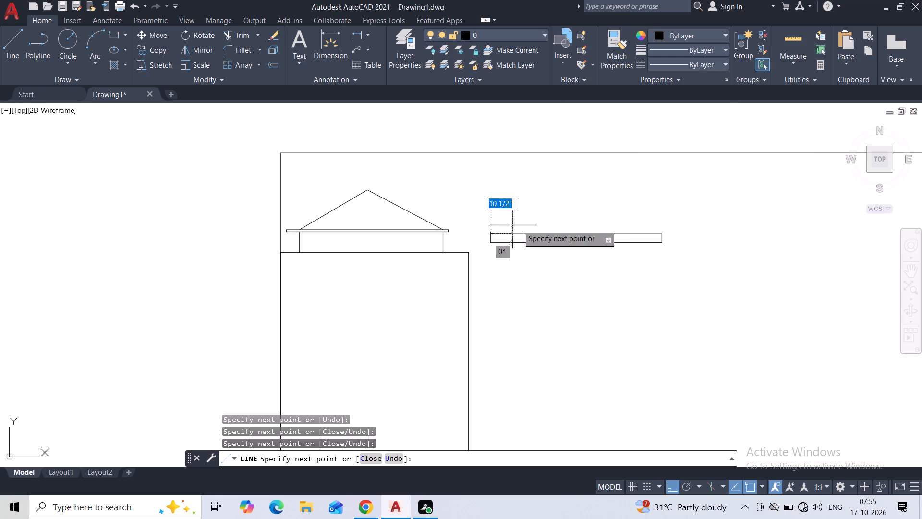
key("grave")
key("Escape")
key("Escape")
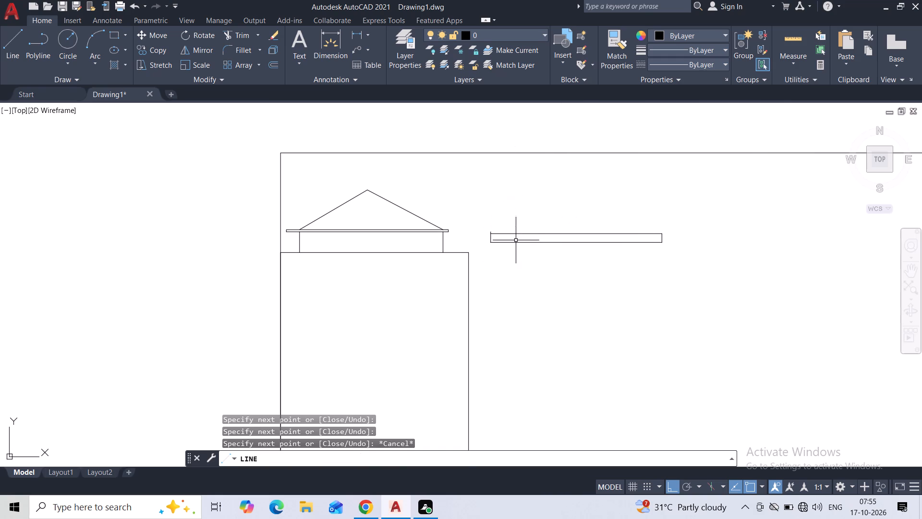
Trim the short vertical stub projecting above the new bar's upper-left corner.
scroll(497, 224, "up", 4)
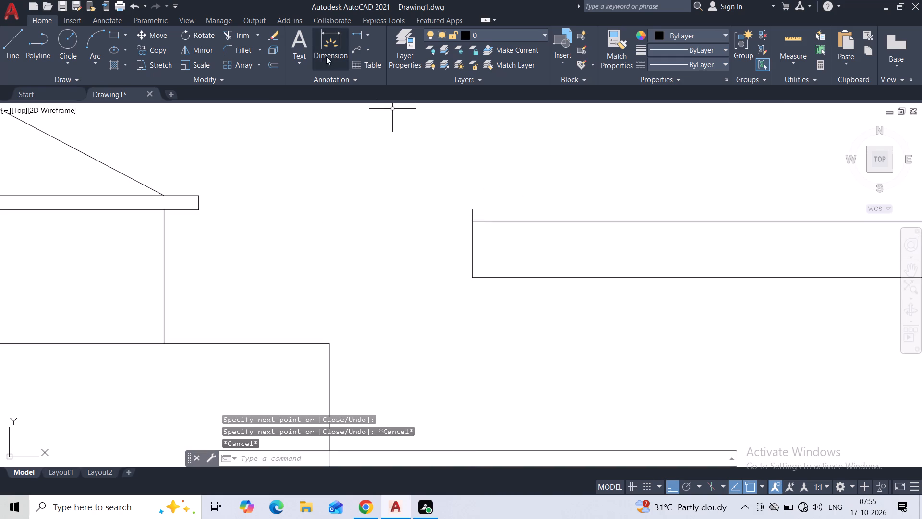
left_click(239, 31)
scroll(482, 217, "up", 3)
left_click_drag(473, 204, 371, 203)
key("Escape")
scroll(431, 250, "down", 4)
scroll(489, 299, "down", 2)
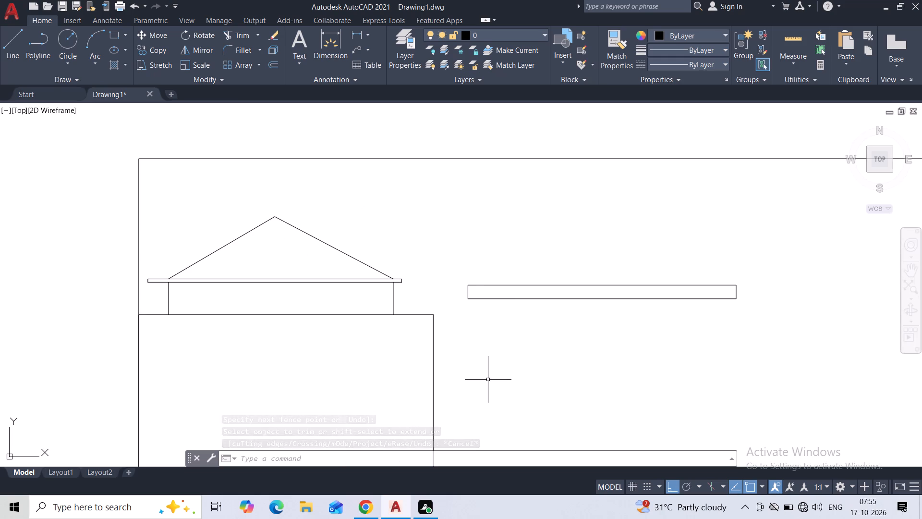
scroll(517, 352, "down", 2)
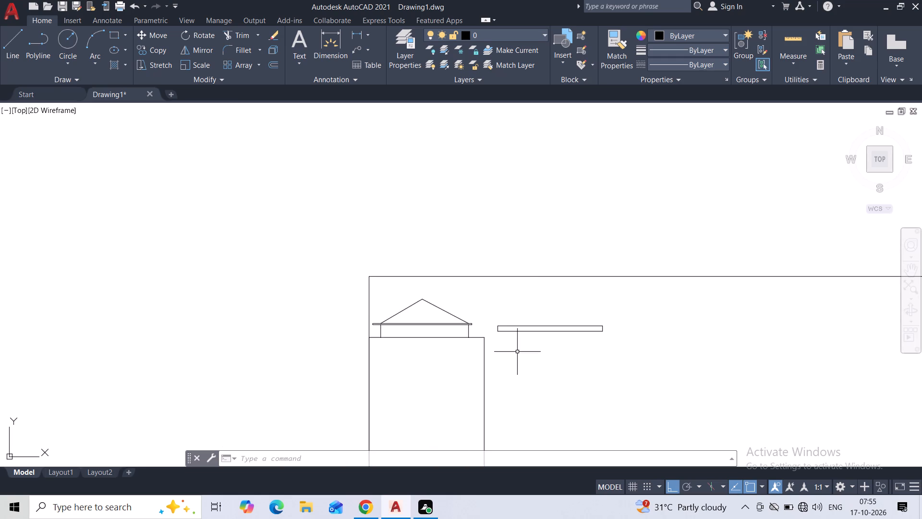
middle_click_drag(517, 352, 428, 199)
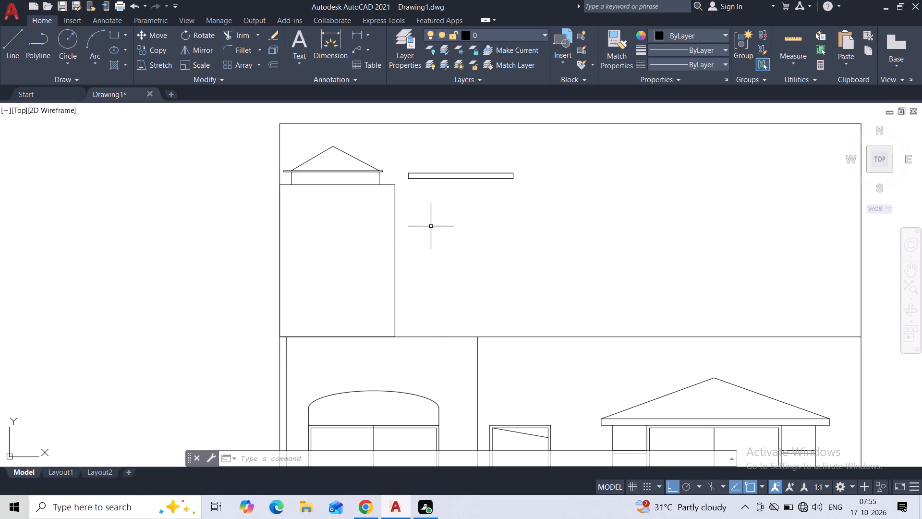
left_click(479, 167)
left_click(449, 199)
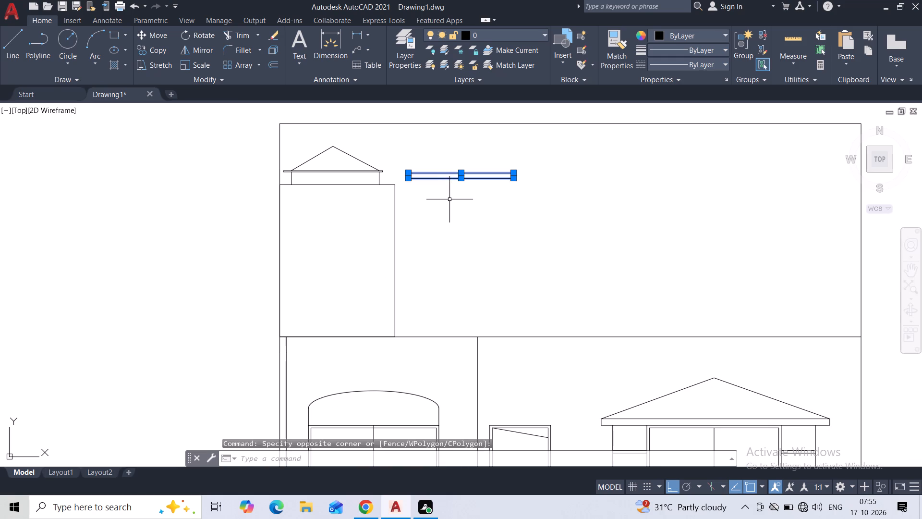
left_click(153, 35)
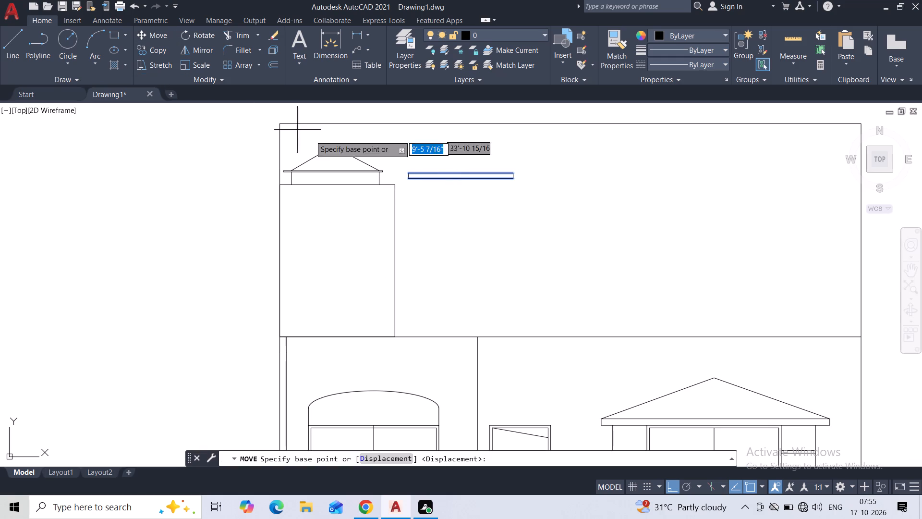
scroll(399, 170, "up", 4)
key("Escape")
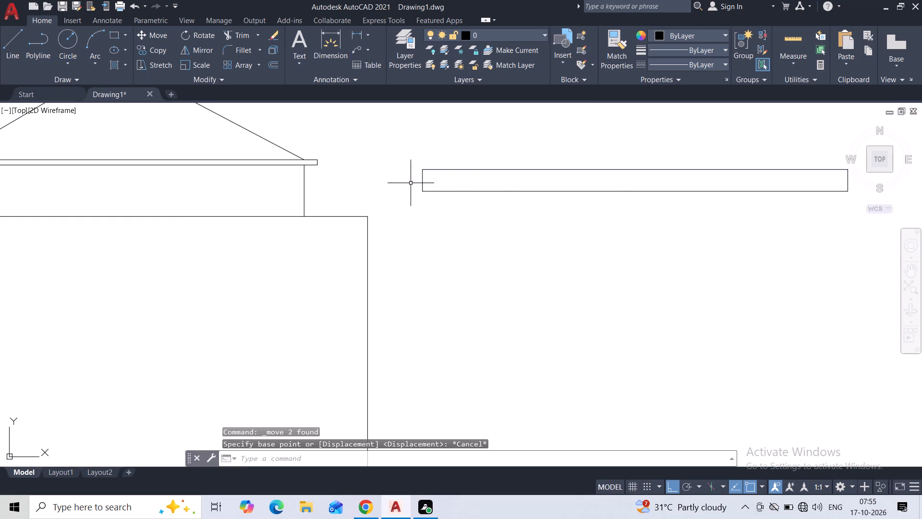
Move the whole bar outline about 7" horizontally away from the gable-roofed block.
middle_click_drag(567, 215, 467, 224)
left_click(750, 155)
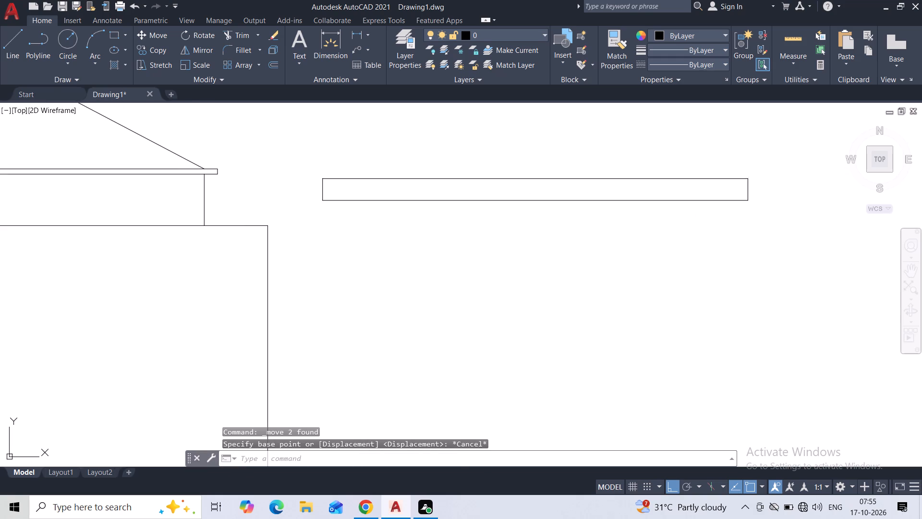
left_click(309, 258)
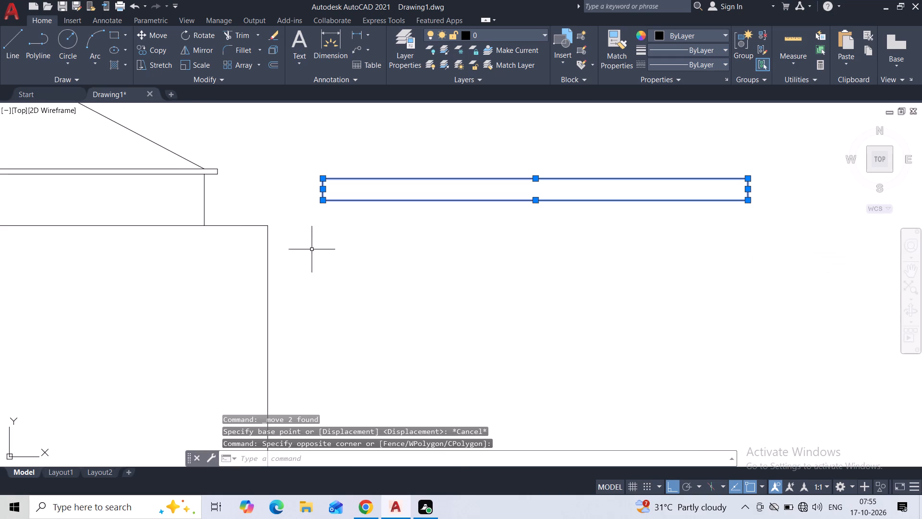
left_click(145, 30)
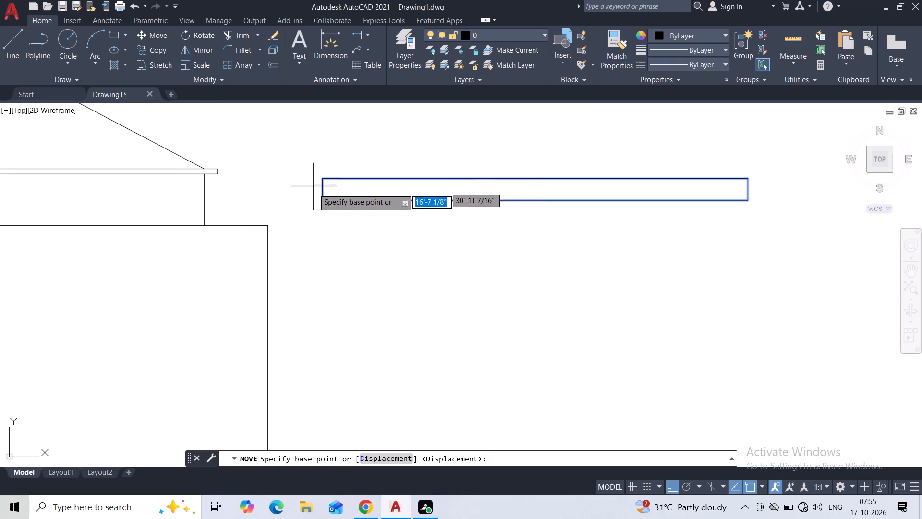
left_click(319, 199)
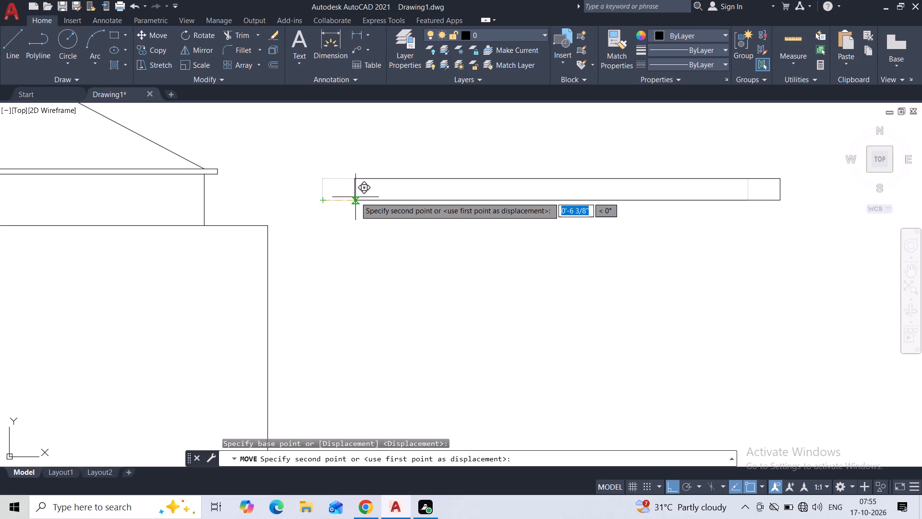
left_click(358, 197)
key("Escape")
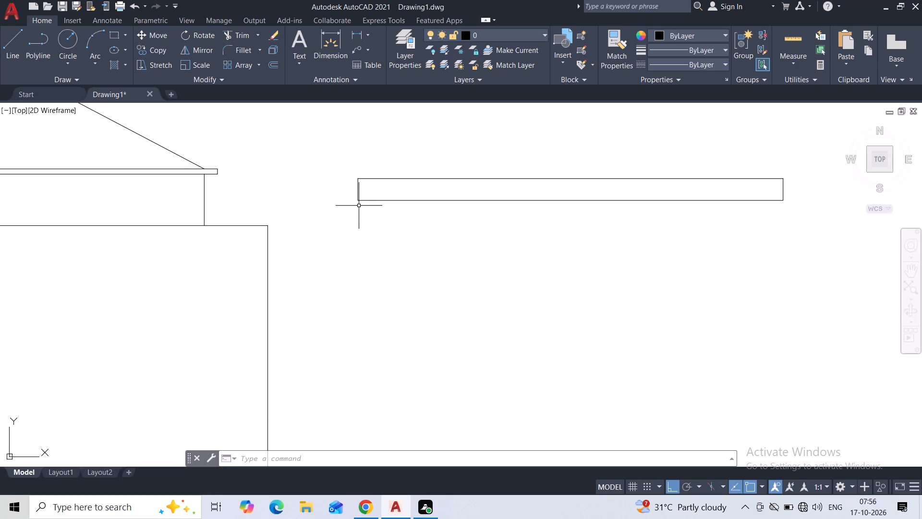
Draw a vertical wall line from the bar's underside, just inside its left end, down to the upper storey's floor line.
scroll(279, 176, "down", 2)
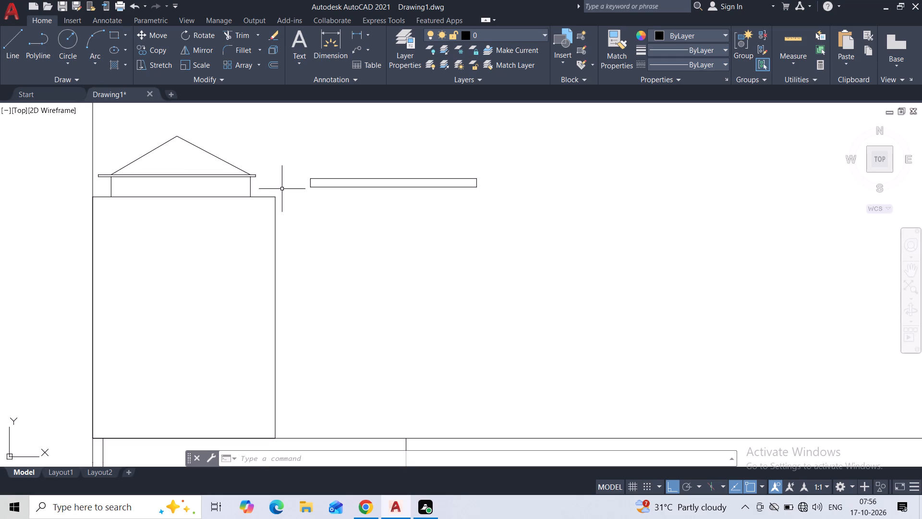
scroll(361, 251, "down", 1)
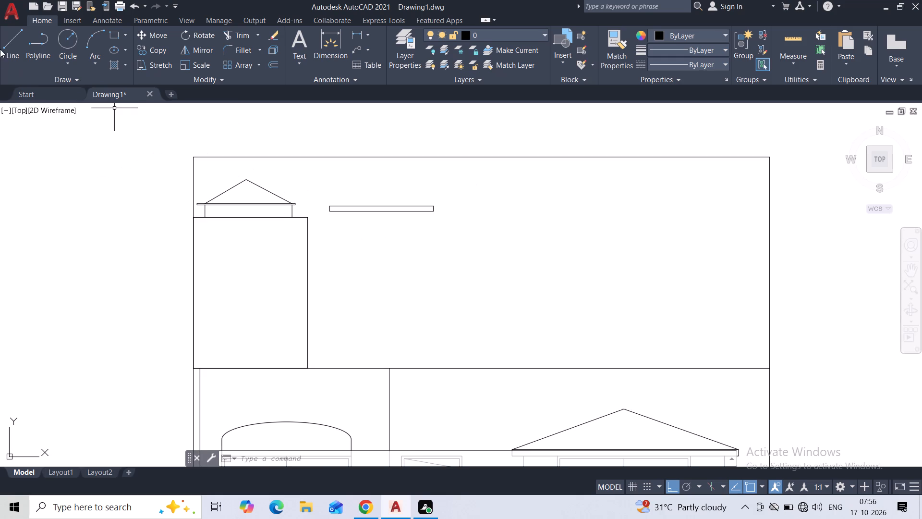
left_click(8, 50)
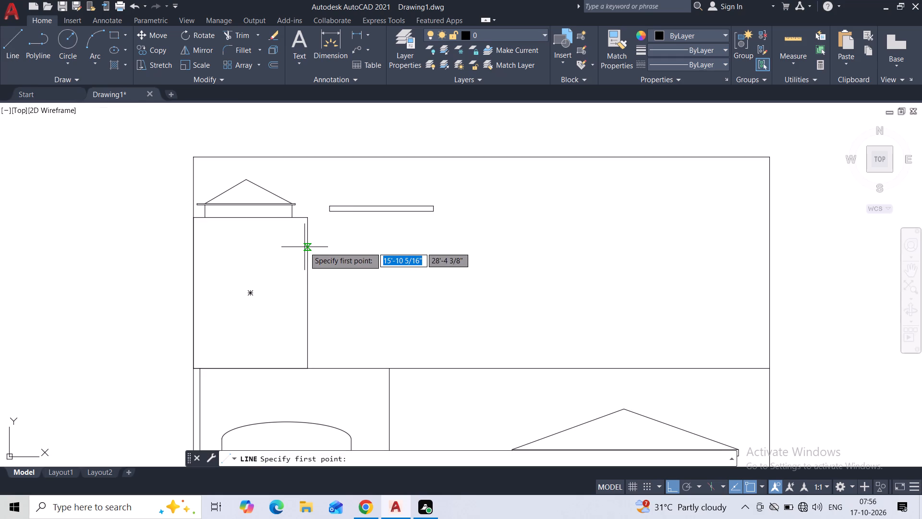
scroll(346, 236, "up", 2)
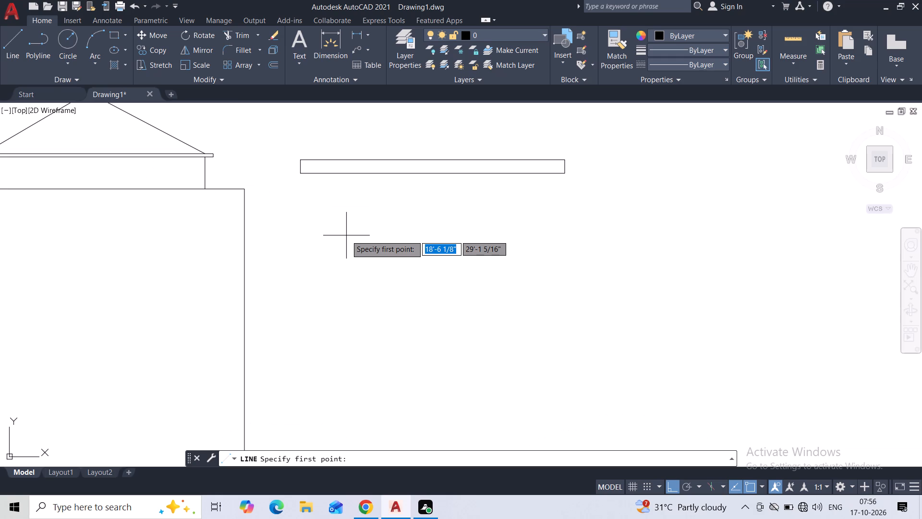
left_click(312, 175)
middle_click_drag(324, 270, 306, 166)
scroll(316, 220, "down", 2)
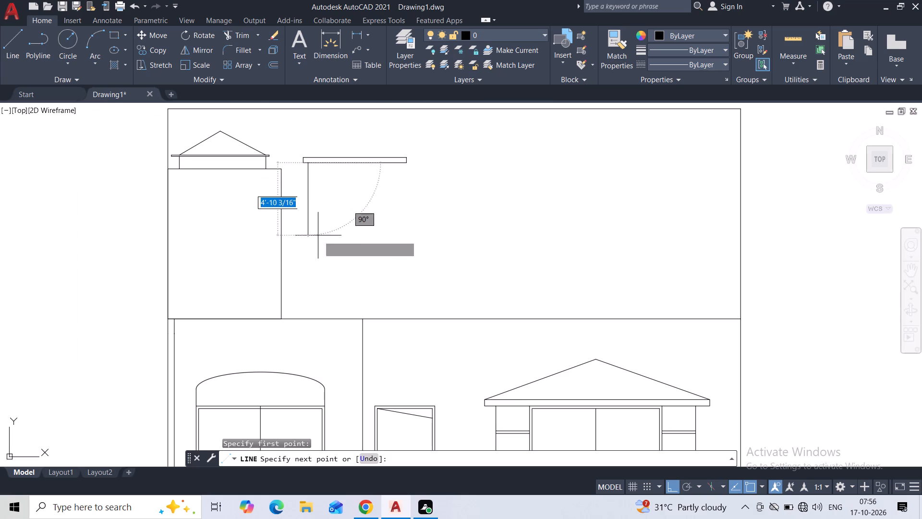
left_click(306, 315)
key("Escape")
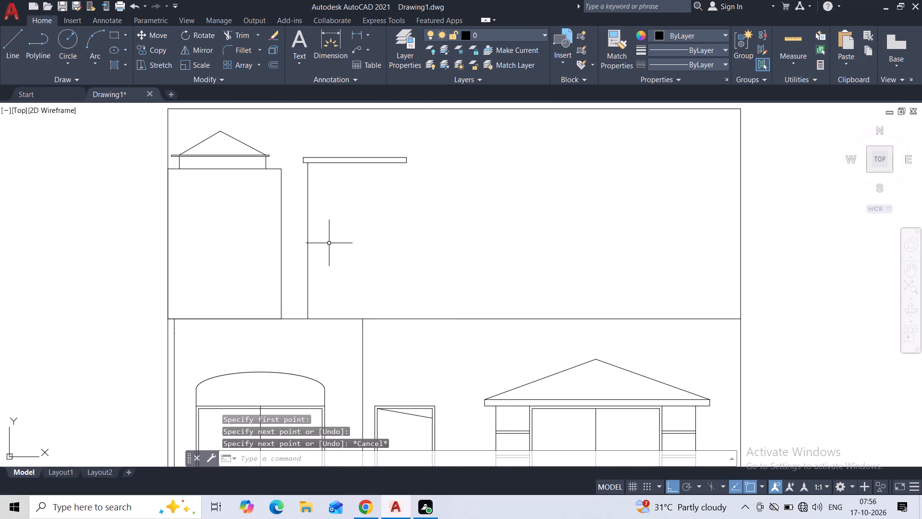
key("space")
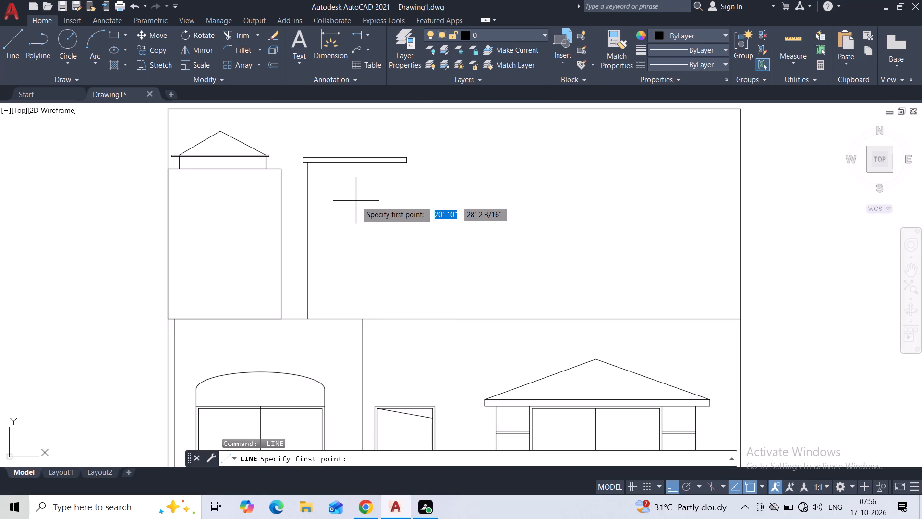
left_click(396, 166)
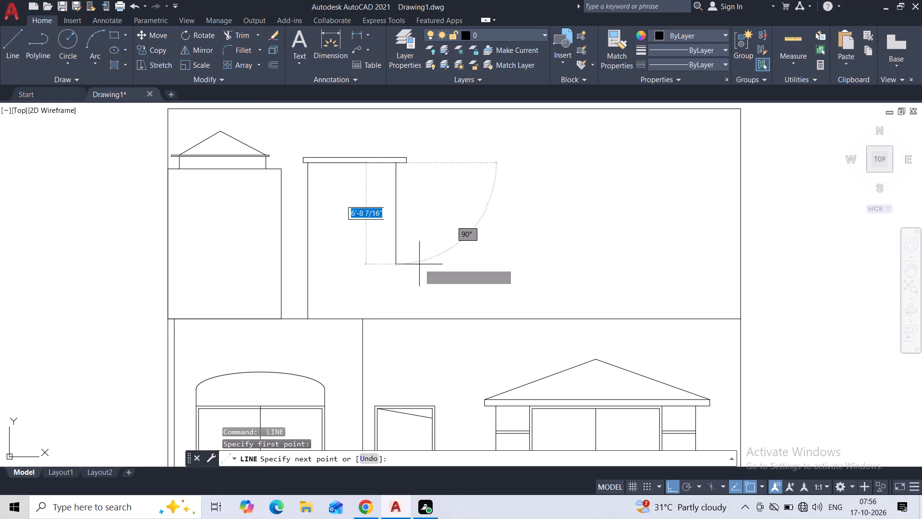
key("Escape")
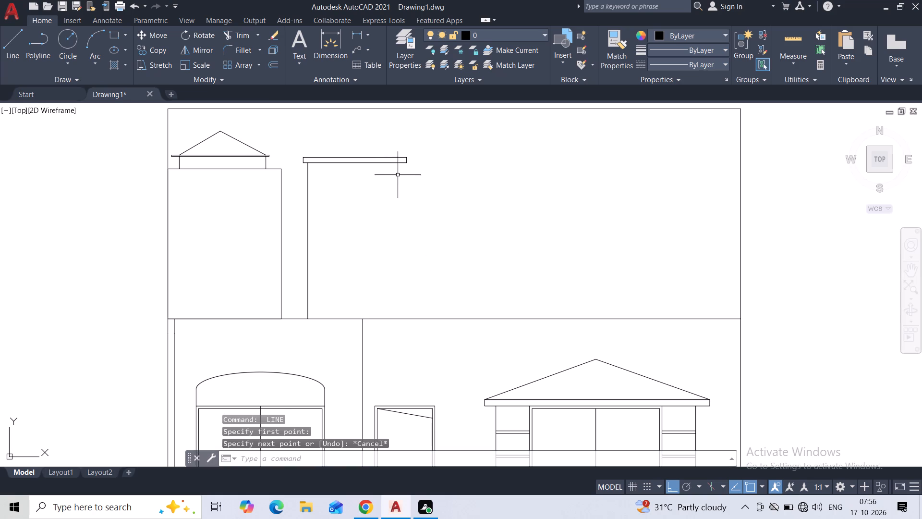
Draw the matching vertical wall line from the bar's underside, just inside its right end, down to the upper storey's floor line.
scroll(397, 175, "up", 2)
key("space")
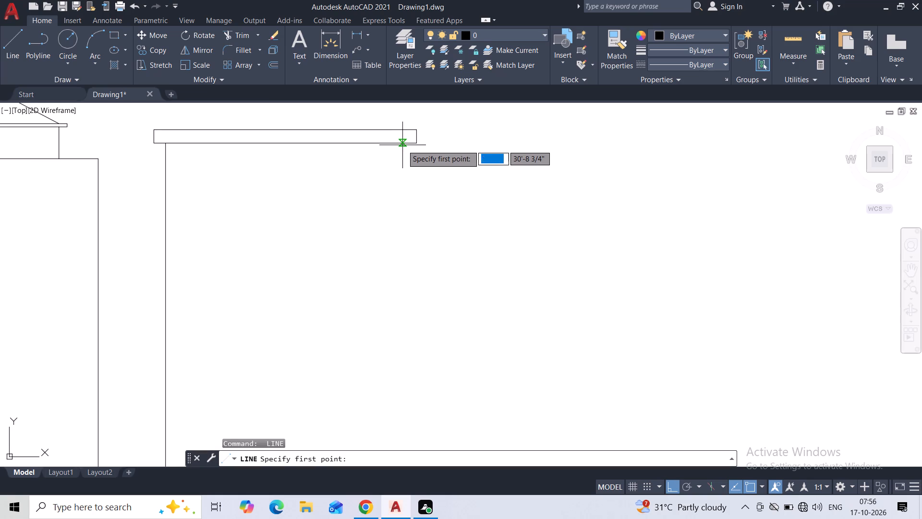
left_click(402, 145)
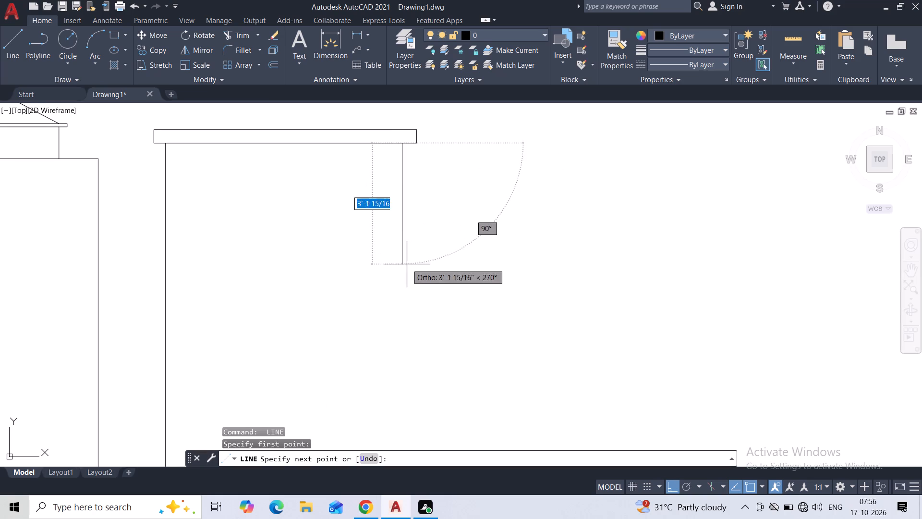
middle_click_drag(405, 269, 395, 198)
middle_click_drag(392, 281, 390, 218)
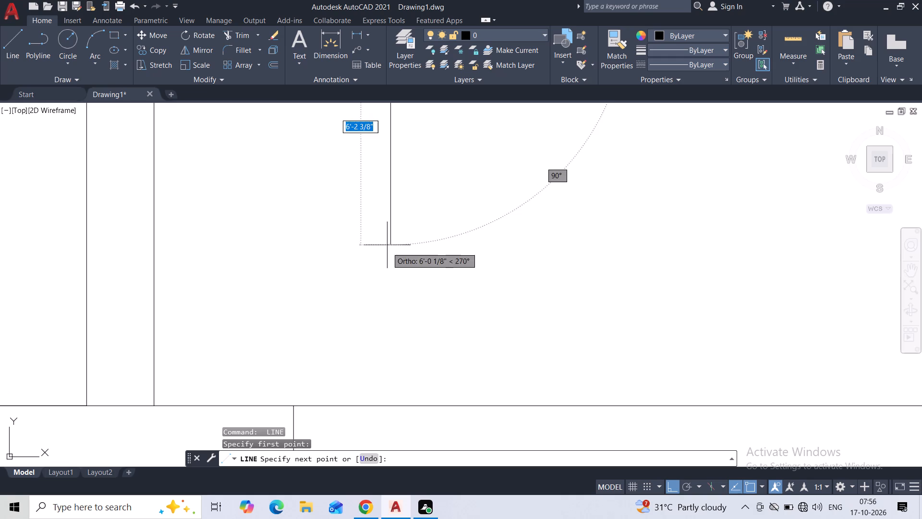
left_click(391, 402)
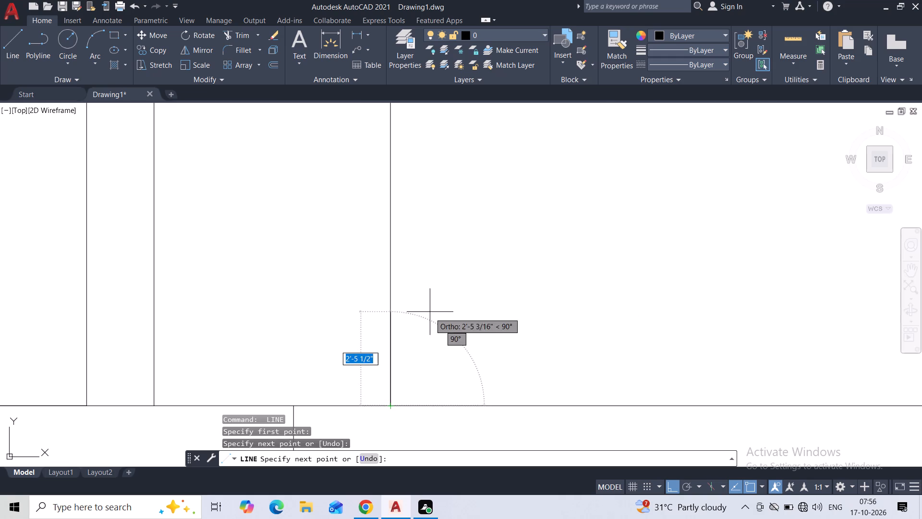
key("Escape")
scroll(424, 293, "down", 2)
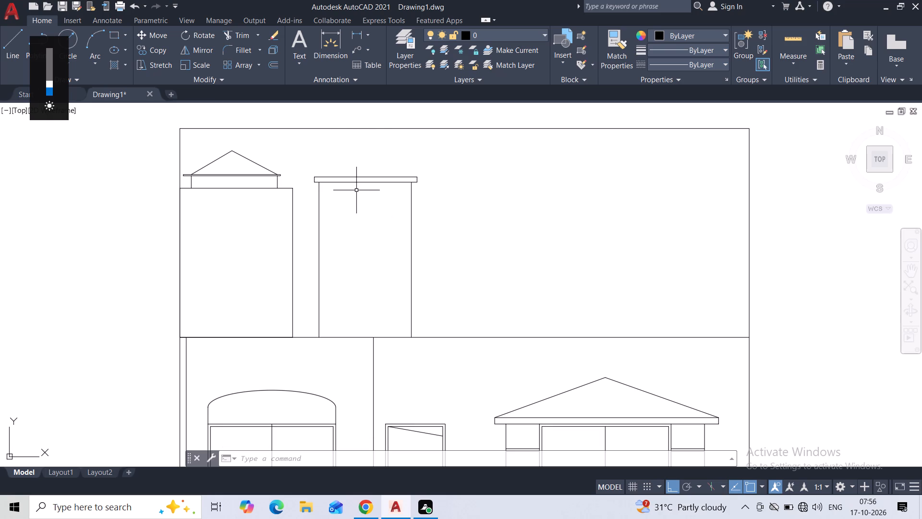
Draw a horizontal line between the slab-topped block's two wall lines, a short distance below the slab.
scroll(356, 196, "up", 1)
middle_click_drag(356, 196, 352, 256)
scroll(352, 256, "up", 1)
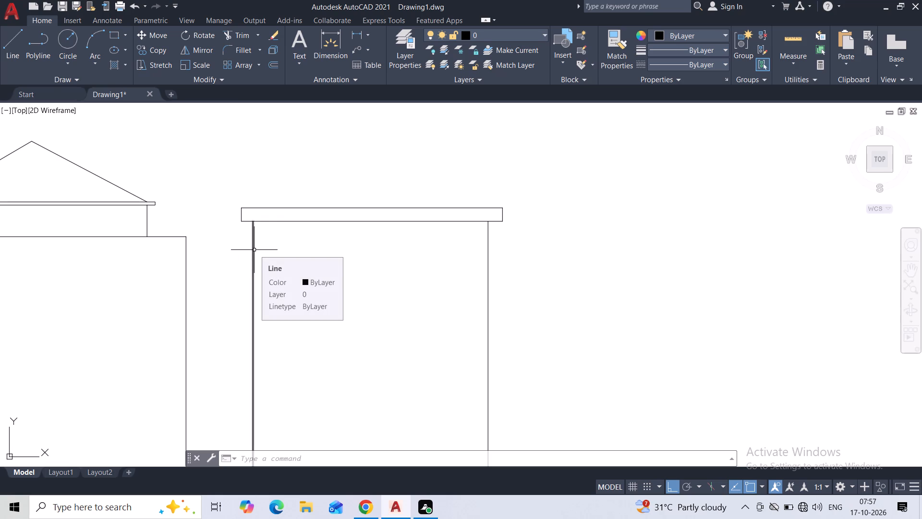
left_click(7, 48)
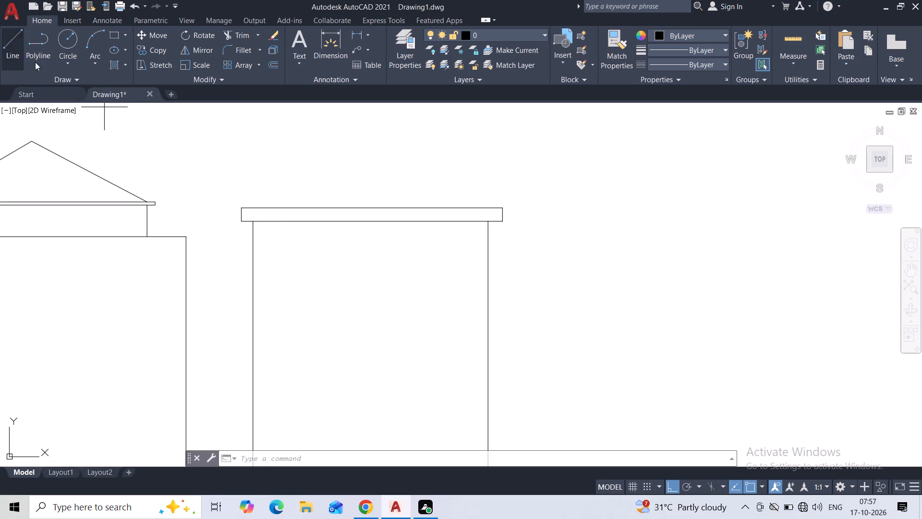
scroll(259, 262, "up", 2)
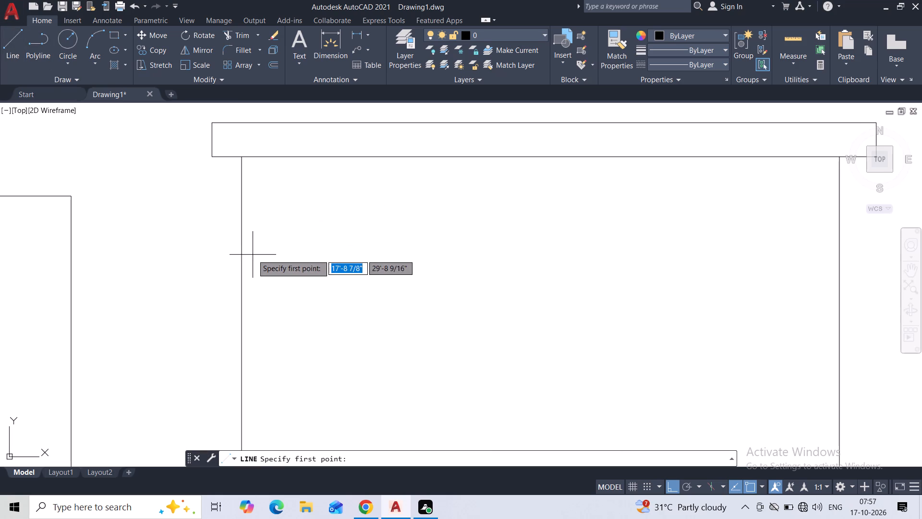
left_click(243, 247)
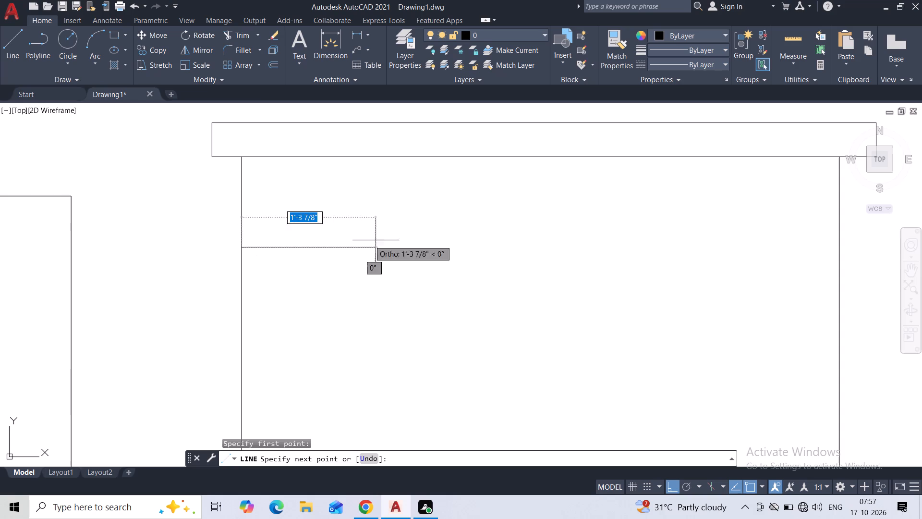
left_click(840, 248)
key("Escape")
scroll(665, 271, "down", 2)
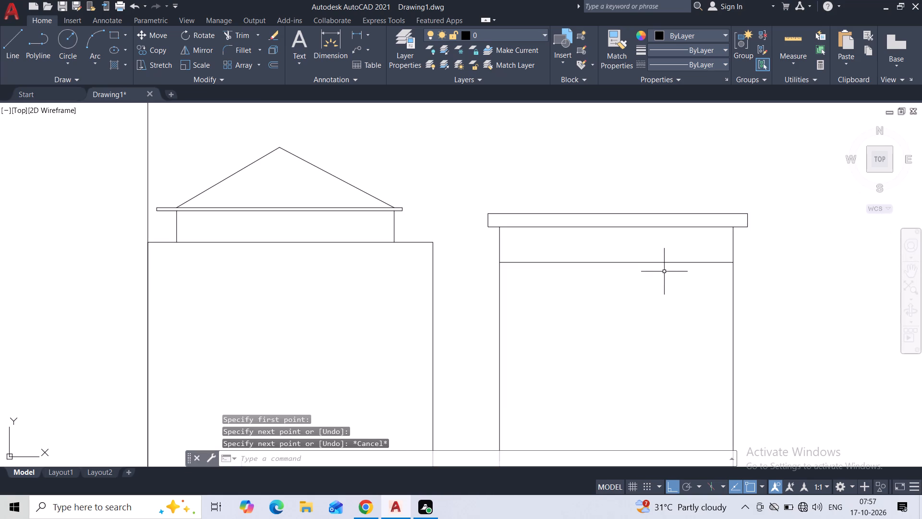
Move the new horizontal line slightly farther down from the slab, keeping it between the two wall lines.
middle_click_drag(653, 288, 512, 307)
scroll(507, 296, "down", 3)
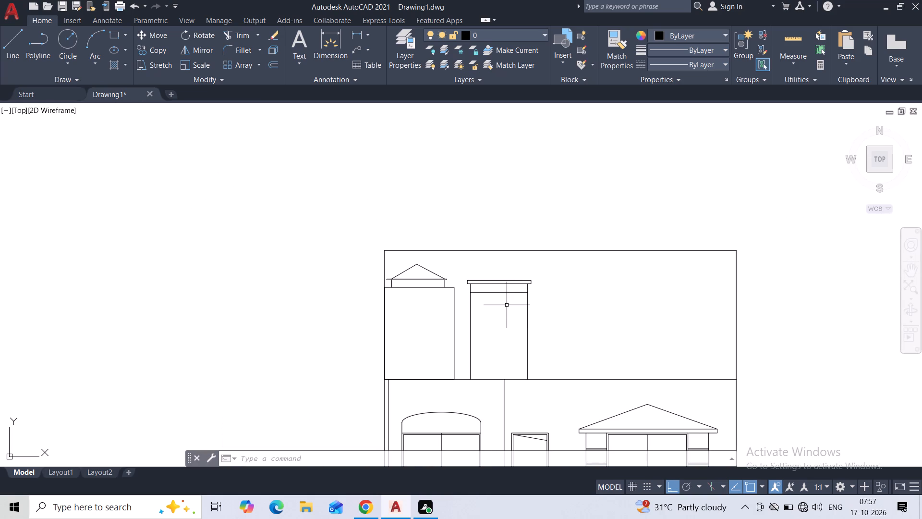
scroll(507, 305, "up", 3)
left_click(482, 253)
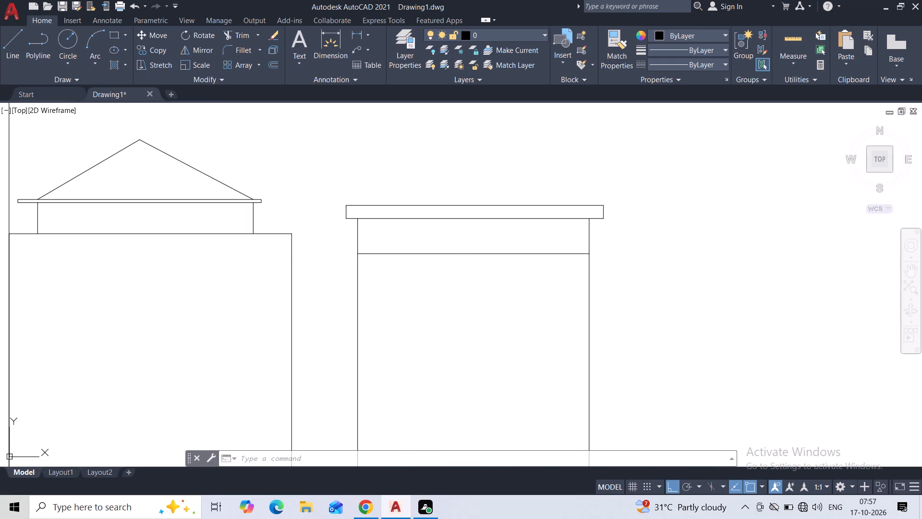
left_click(472, 255)
left_click(470, 267)
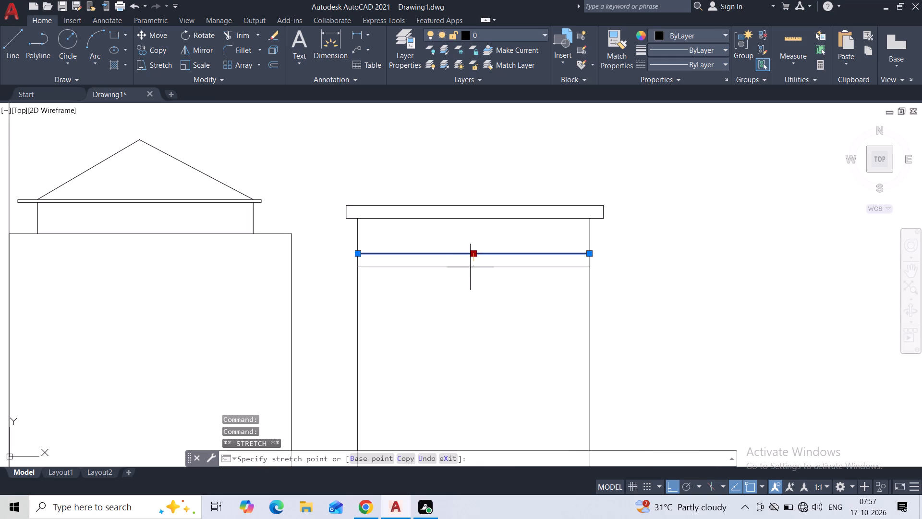
key("Escape")
Draw a 1" horizontal extension outward from the horizontal line's left end, past the left wall line.
scroll(494, 249, "down", 3)
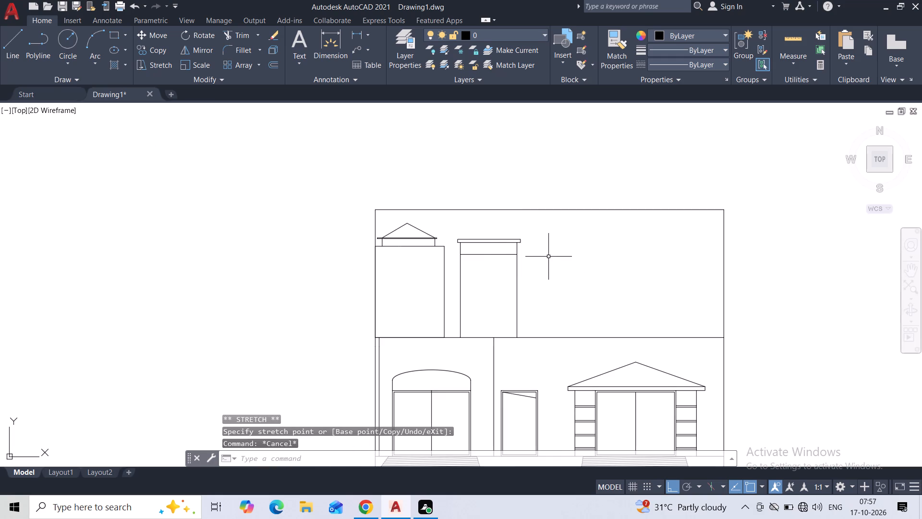
scroll(497, 257, "up", 3)
scroll(424, 243, "up", 1)
scroll(377, 242, "up", 1)
key("space")
left_click(244, 245)
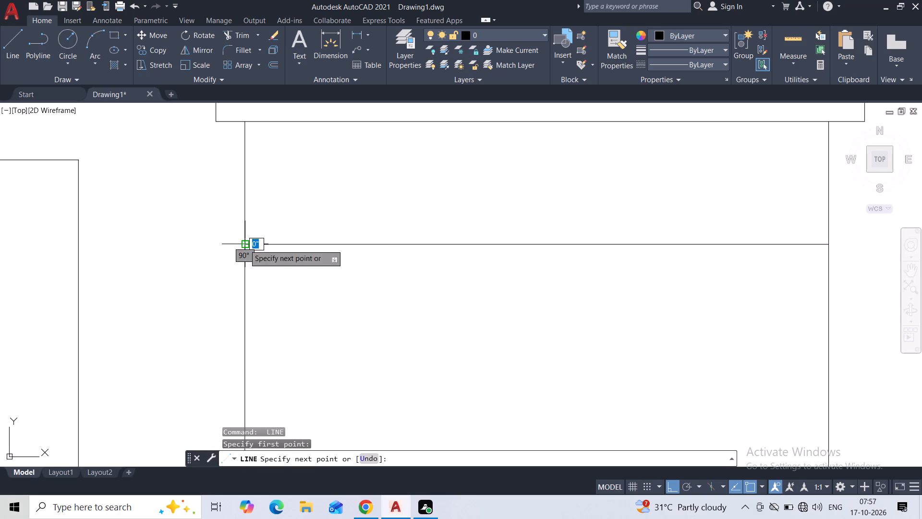
type("1\"")
key("Return")
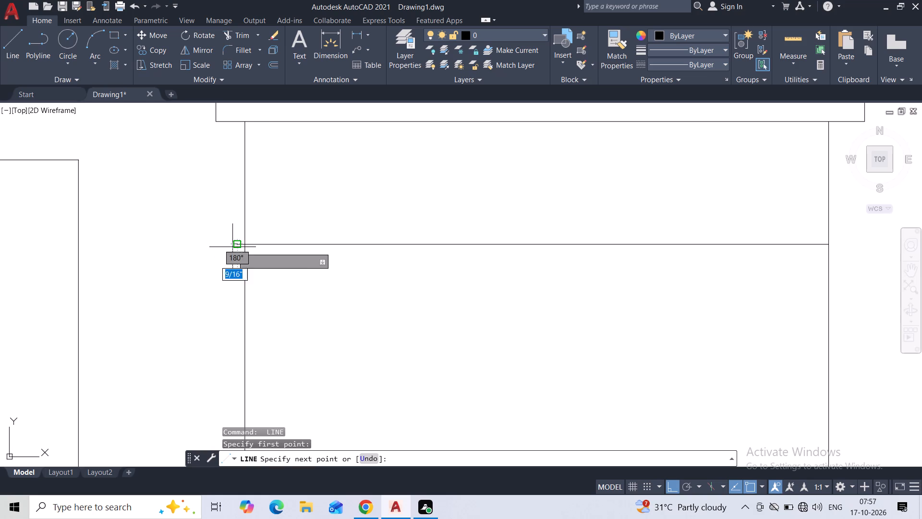
key("Escape")
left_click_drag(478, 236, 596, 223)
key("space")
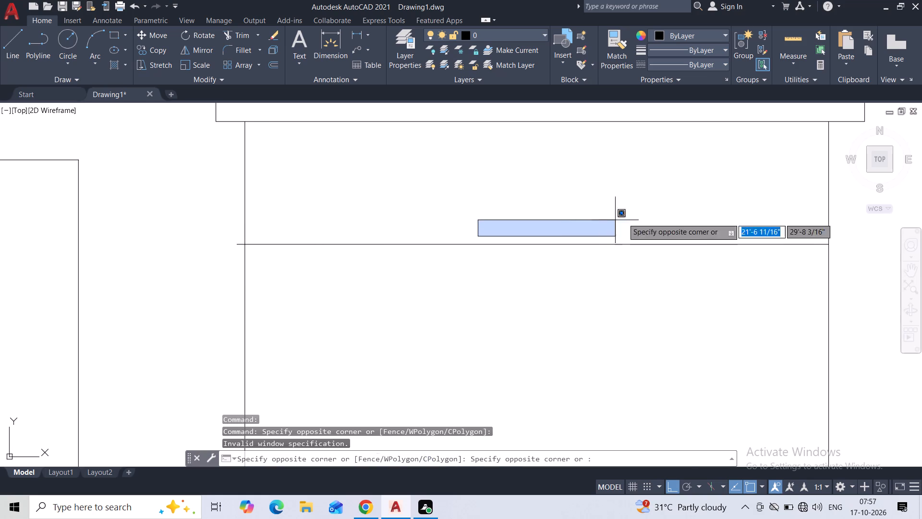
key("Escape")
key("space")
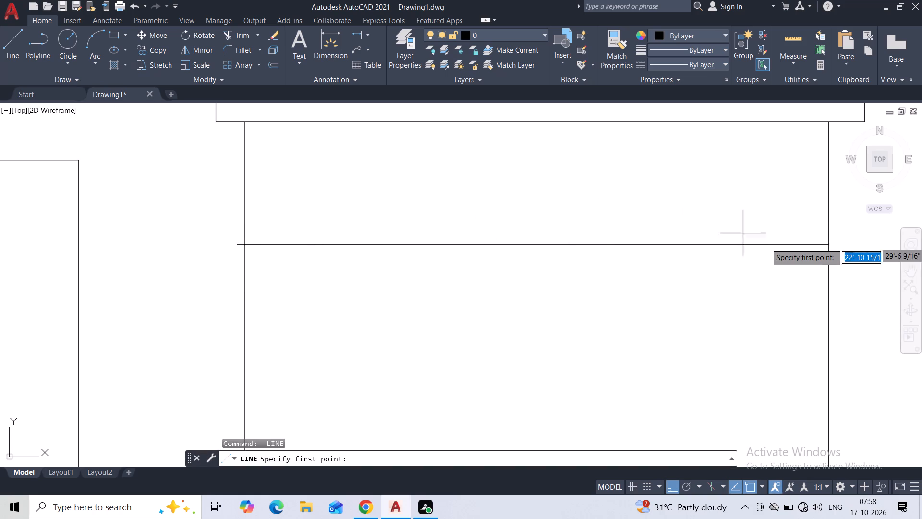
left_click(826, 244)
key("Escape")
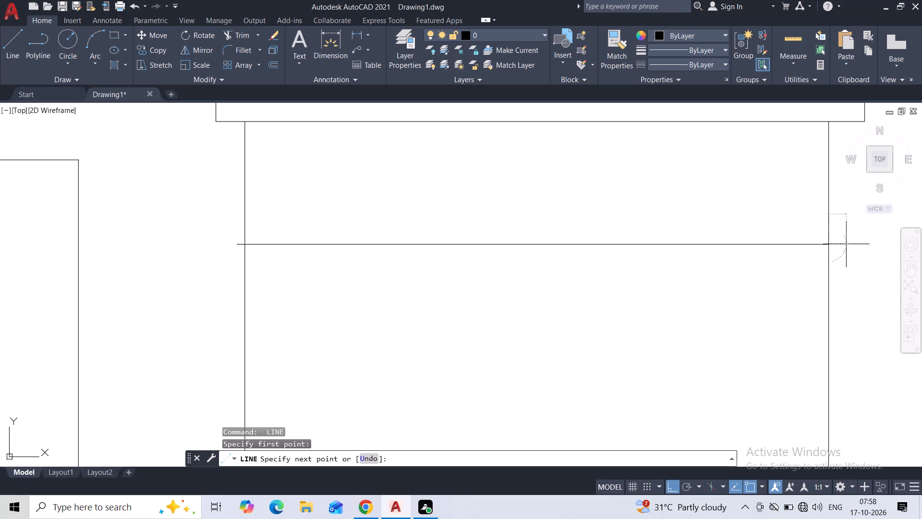
Draw a matching 1" horizontal extension outward from the horizontal line's right end, past the right wall line.
key("space")
left_click(829, 246)
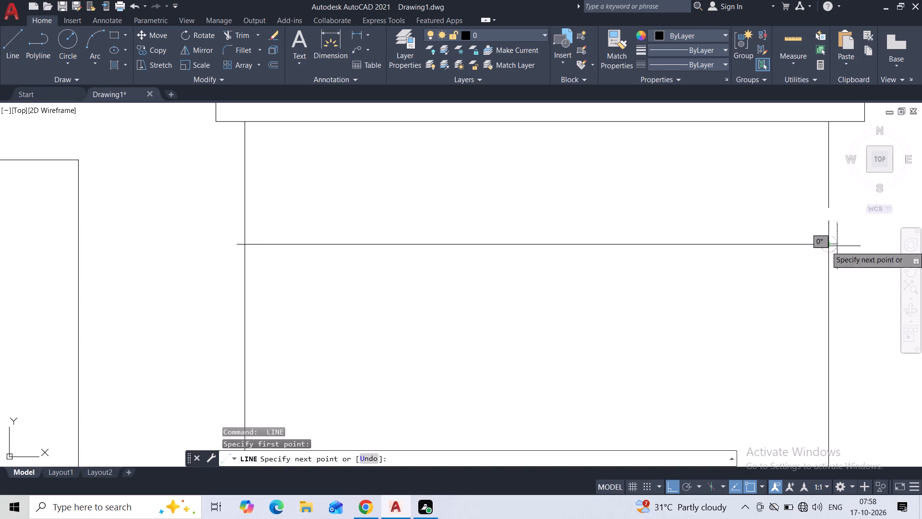
type("1\"")
key("Return")
key("Escape")
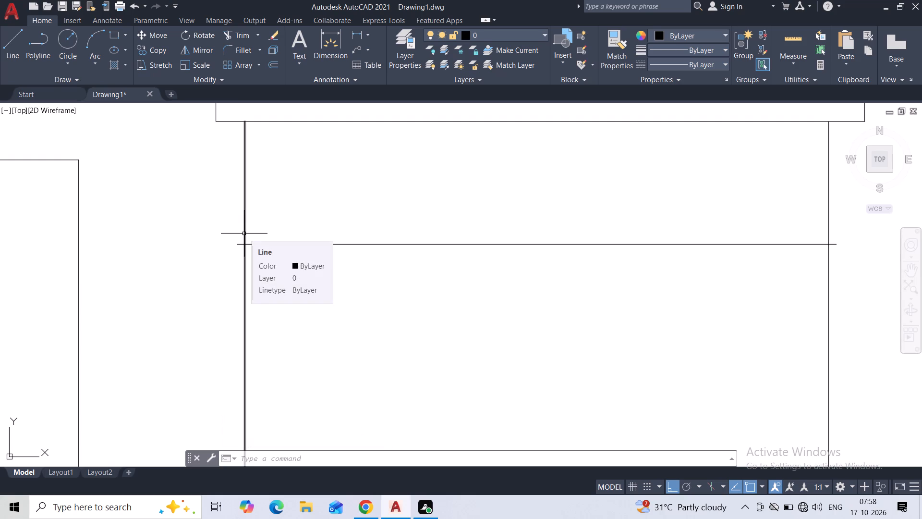
Draw vertical lines from both extended ends of the horizontal line up to the slab's underside, closing the band's sides.
key("space")
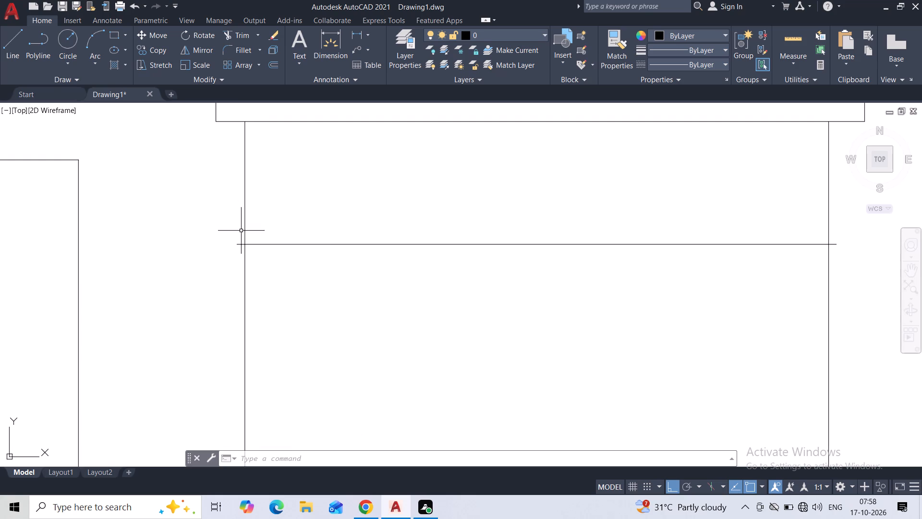
left_click(237, 243)
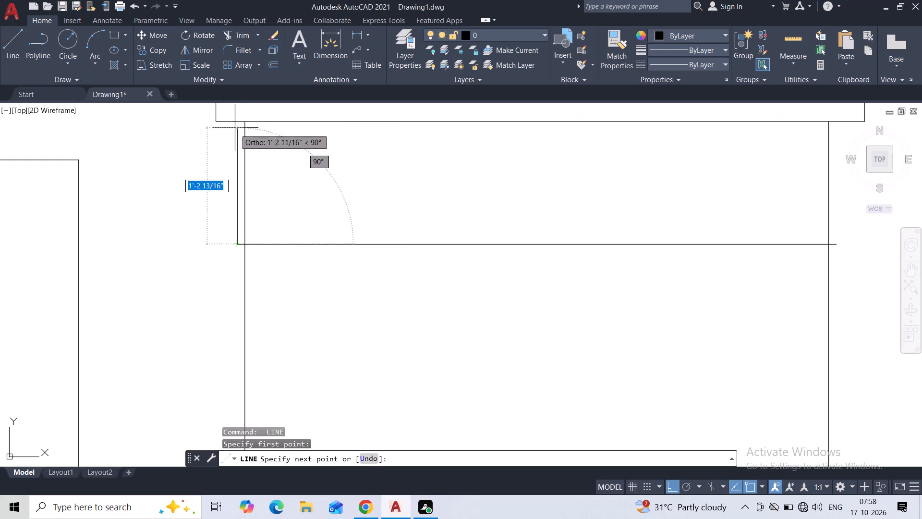
left_click(235, 124)
key("Escape")
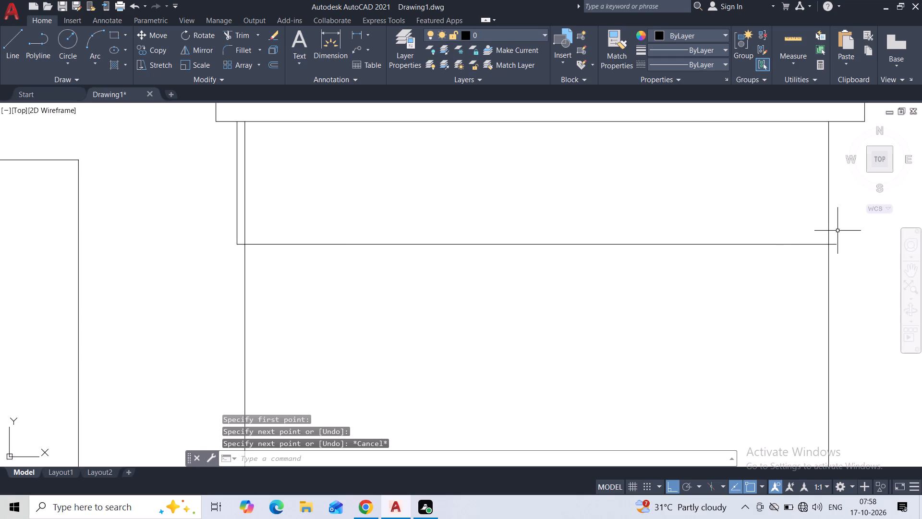
key("space")
left_click(836, 245)
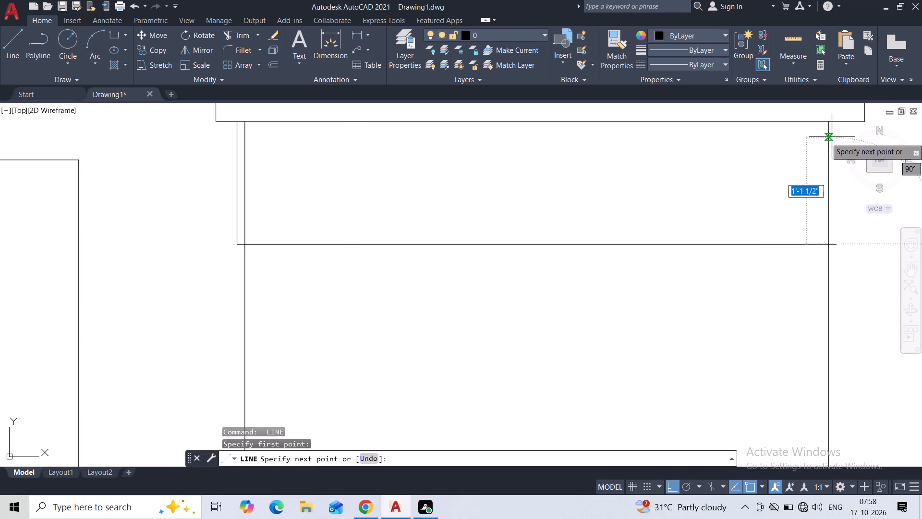
left_click(838, 124)
key("Escape")
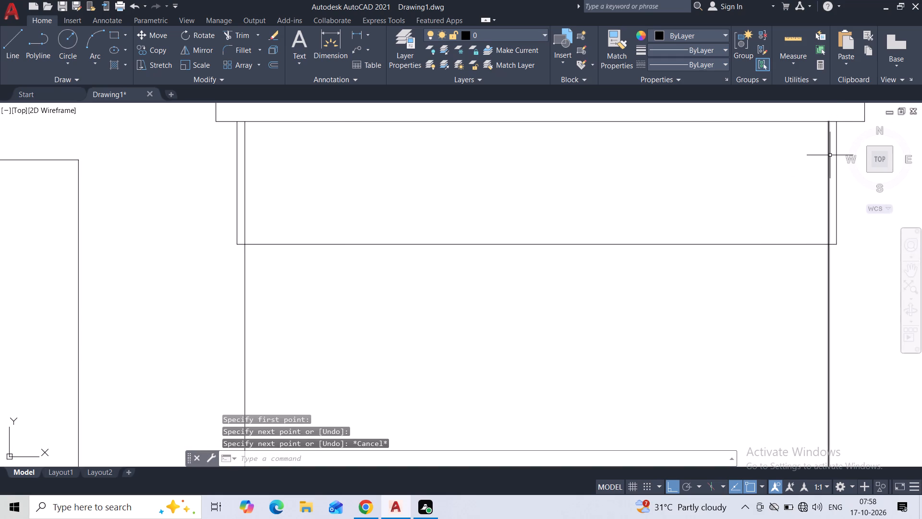
Trim both original wall lines inside the new band, between the slab's underside and the horizontal line.
left_click(233, 31)
left_click_drag(251, 141, 251, 142)
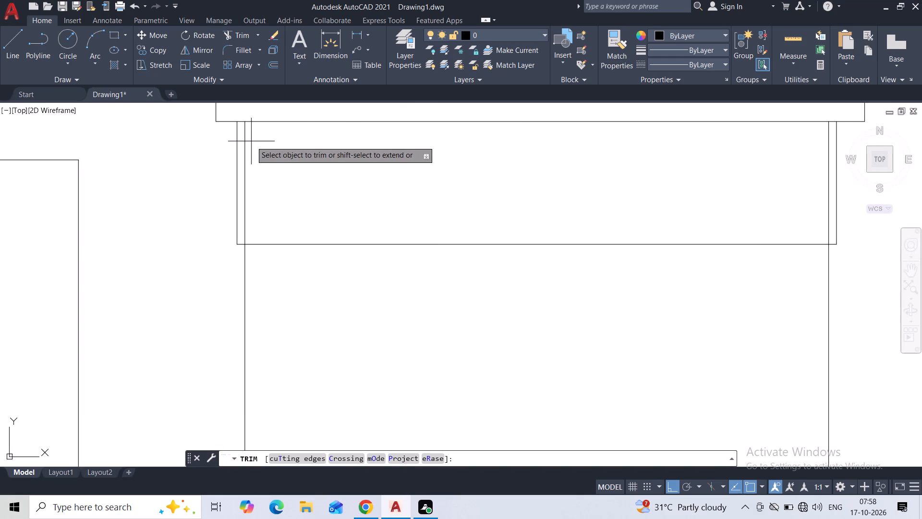
left_click_drag(251, 142, 246, 147)
left_click(244, 173)
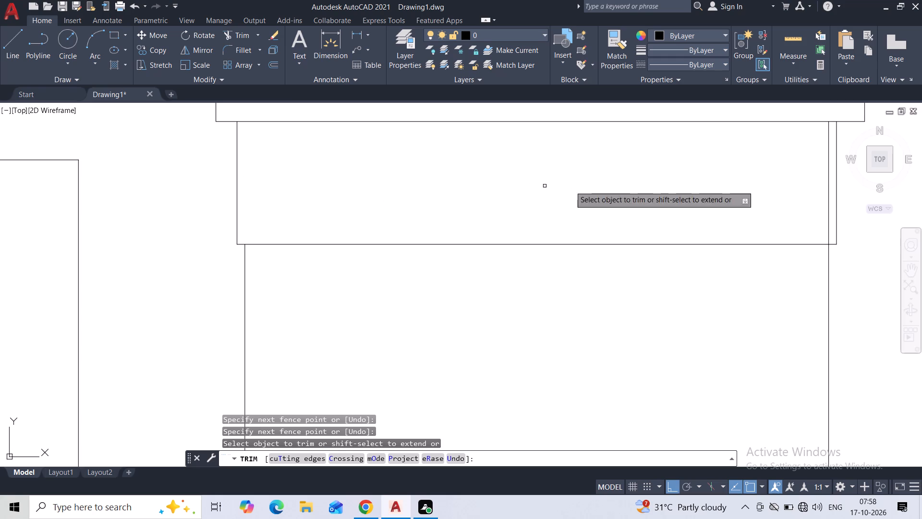
left_click(828, 185)
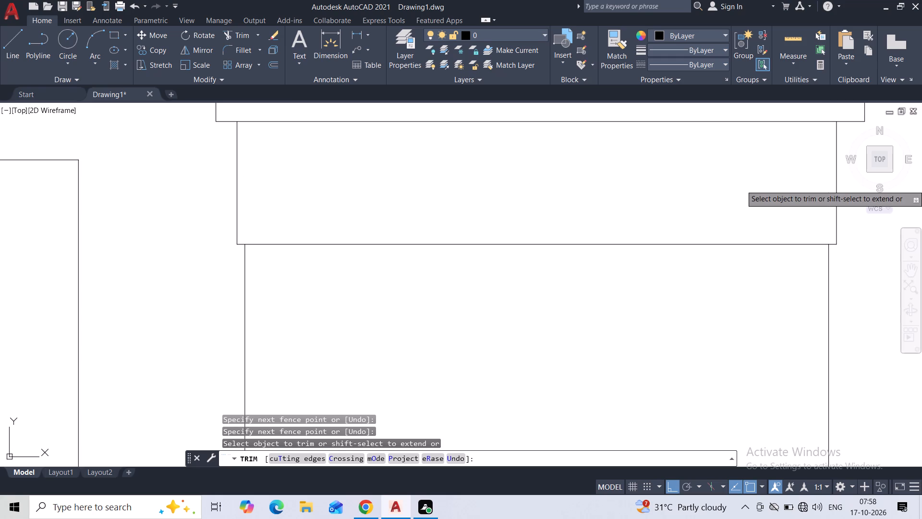
key("Escape")
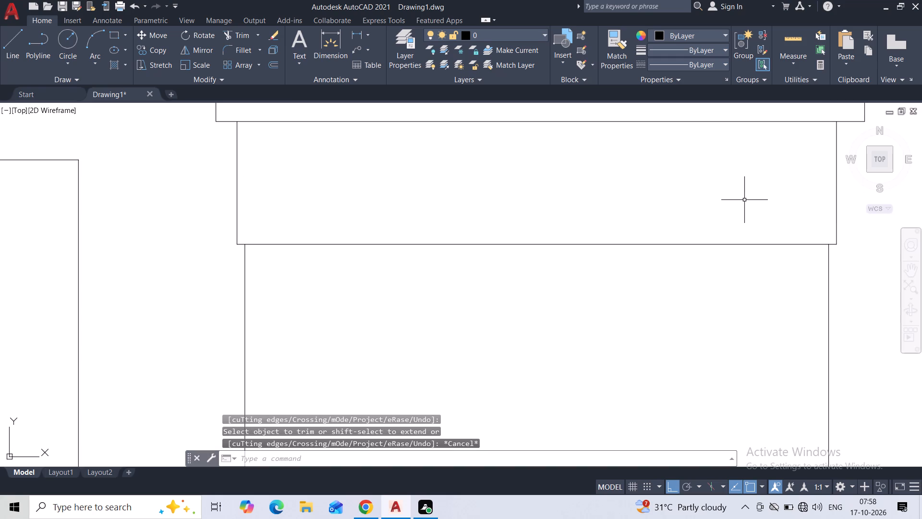
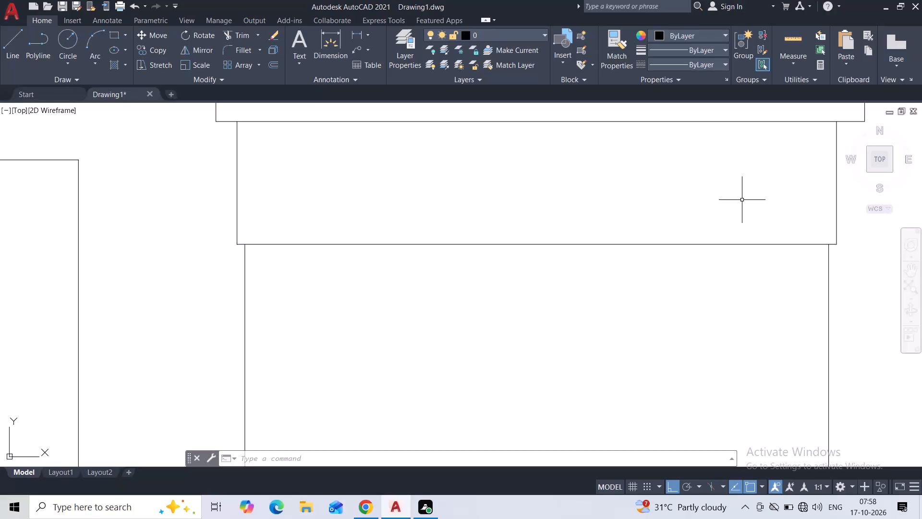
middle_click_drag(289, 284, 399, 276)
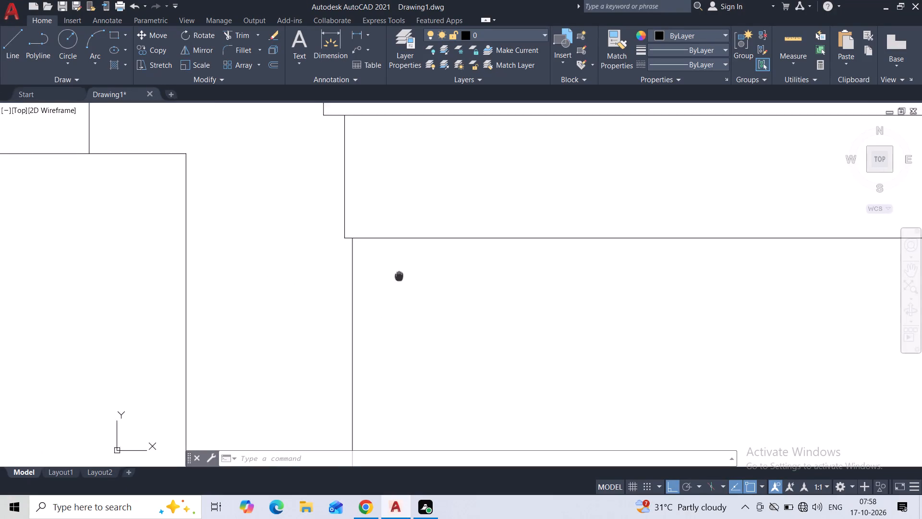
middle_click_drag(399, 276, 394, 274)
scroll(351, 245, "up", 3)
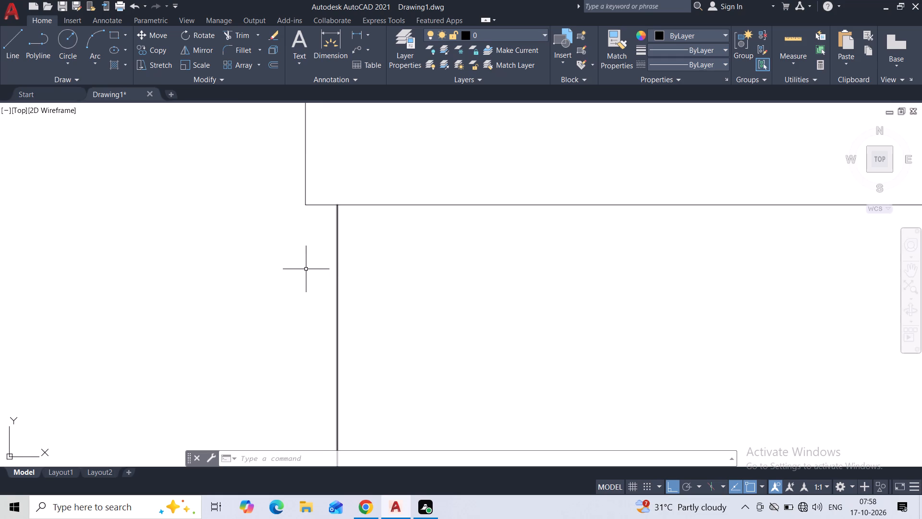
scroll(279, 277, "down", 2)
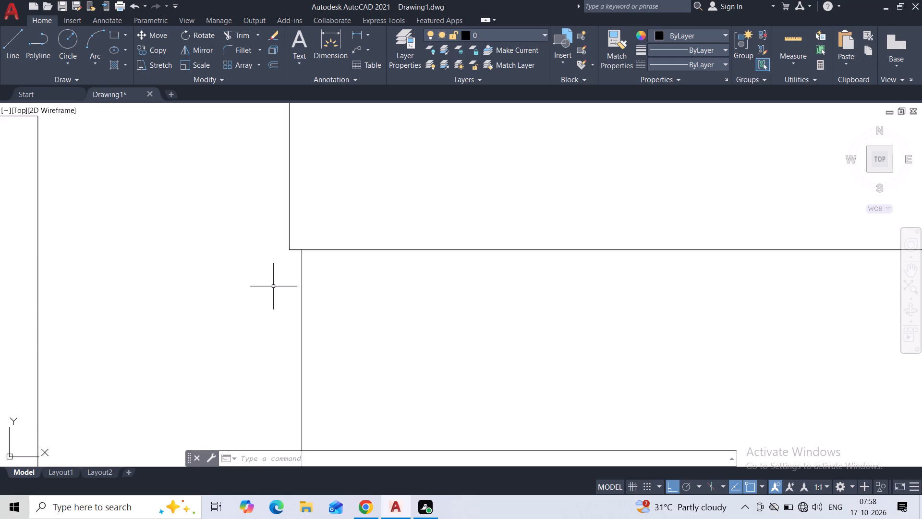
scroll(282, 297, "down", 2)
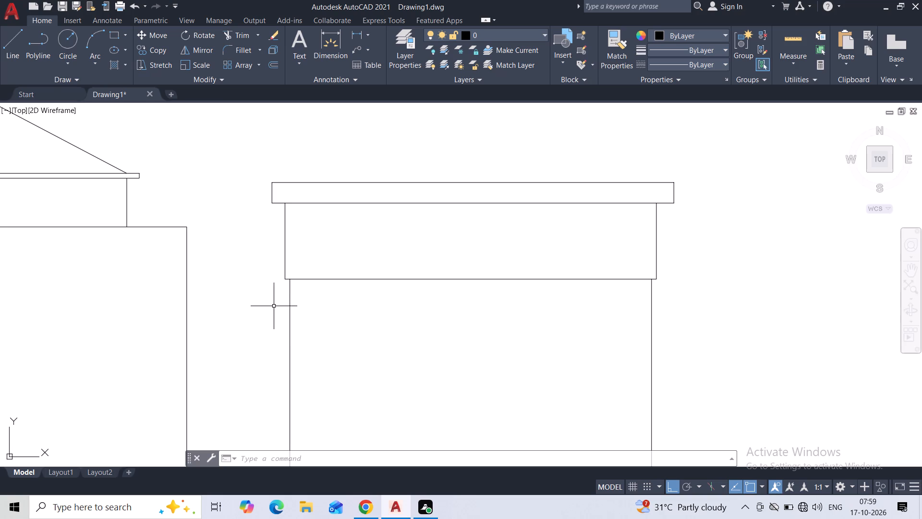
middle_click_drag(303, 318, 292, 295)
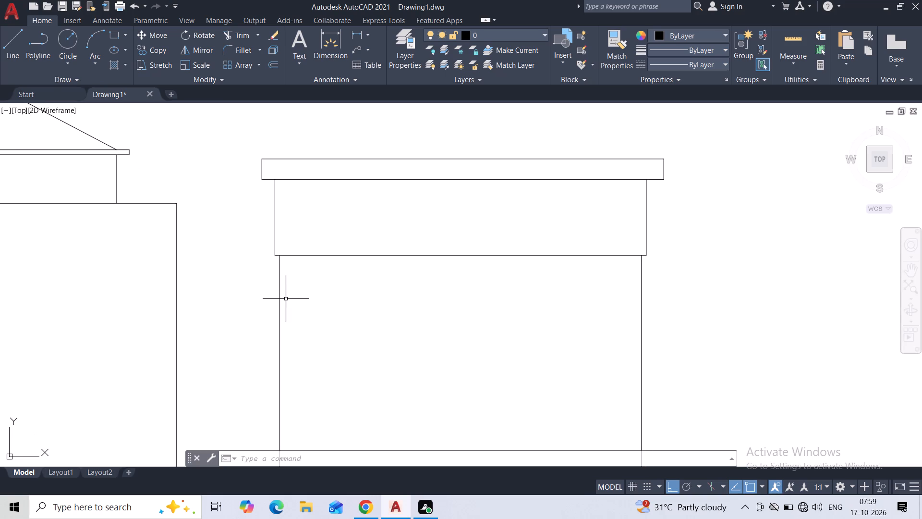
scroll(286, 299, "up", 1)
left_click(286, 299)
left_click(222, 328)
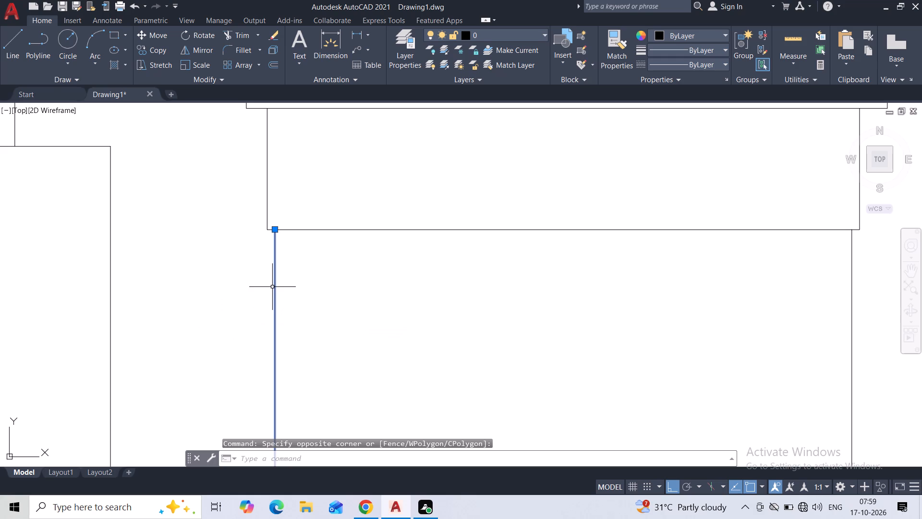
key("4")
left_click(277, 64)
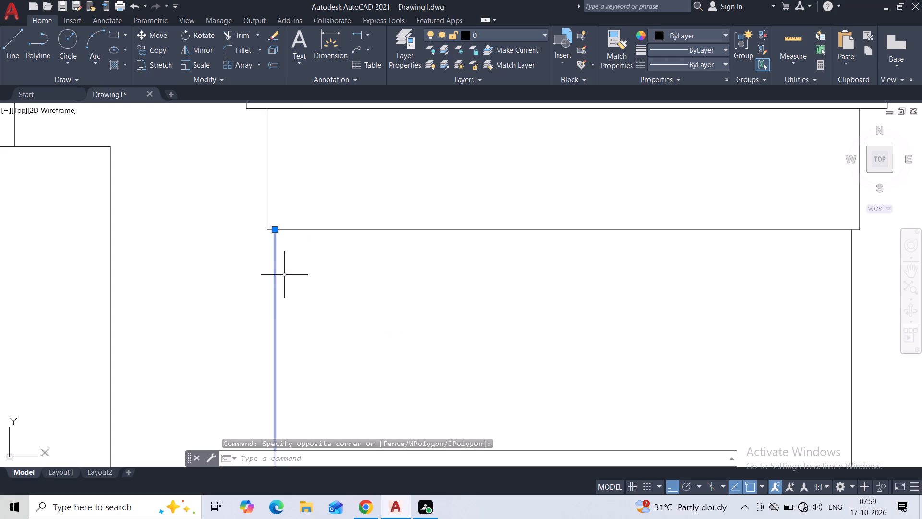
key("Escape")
Offset the slab-topped block's left wall line 4" inward, below the band.
left_click(273, 303)
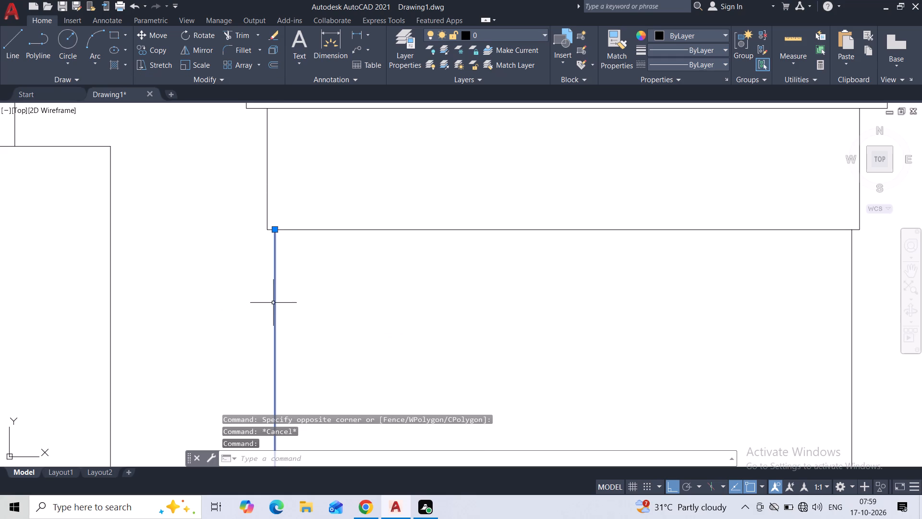
left_click(271, 66)
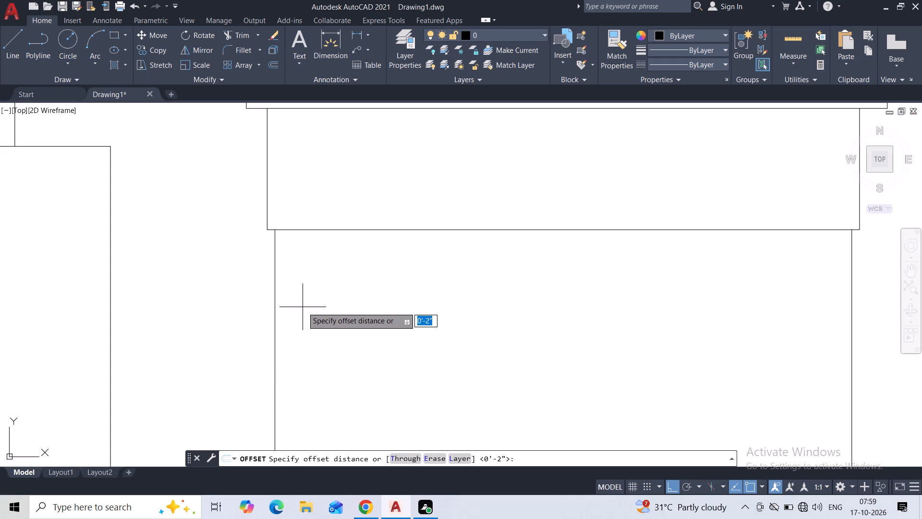
type("4\"")
key("Return")
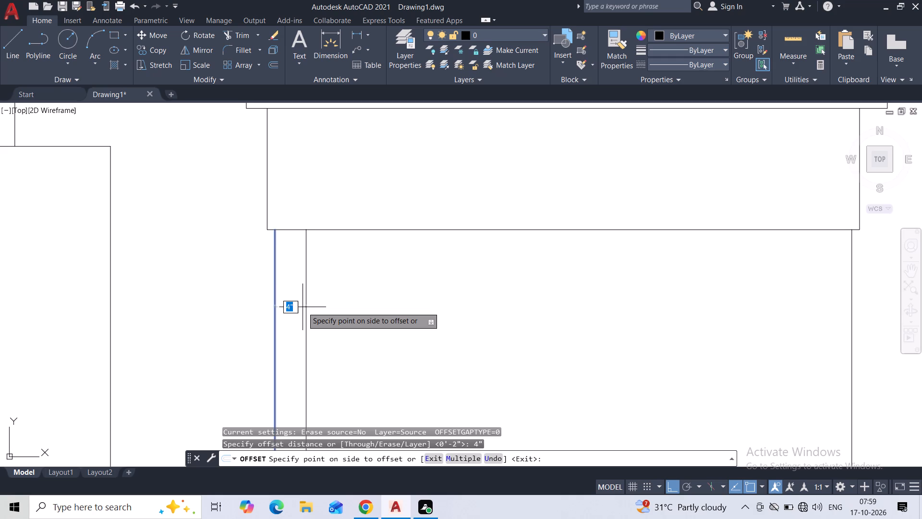
left_click(303, 307)
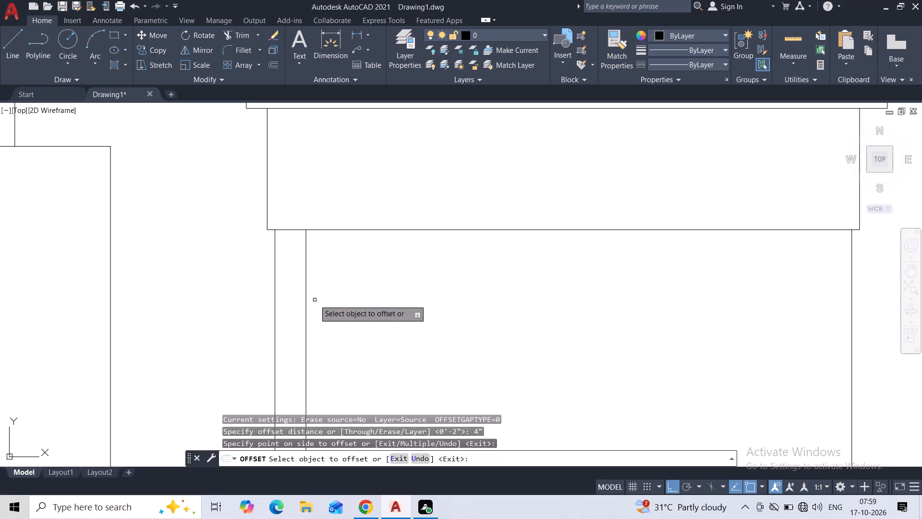
key("Escape")
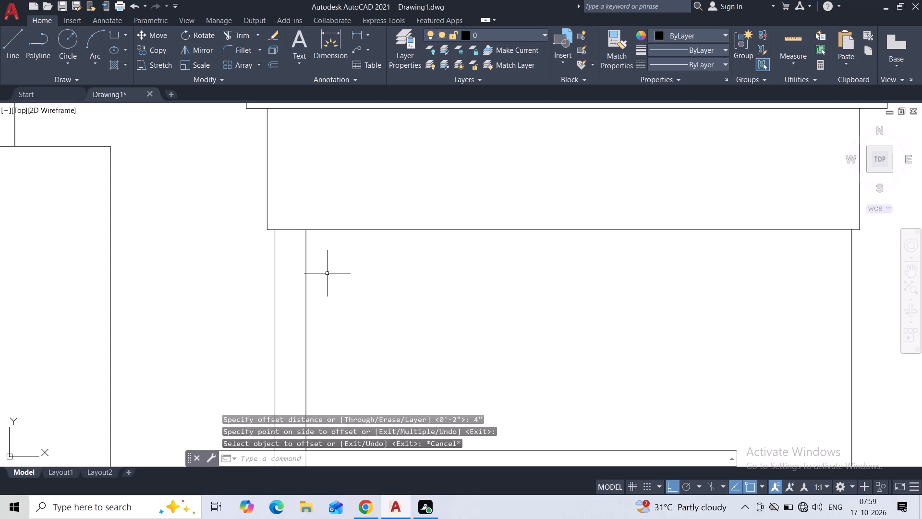
Offset the slab-topped block's right wall line 4" inward, matching the pillar strip on the other side.
scroll(325, 274, "down", 2)
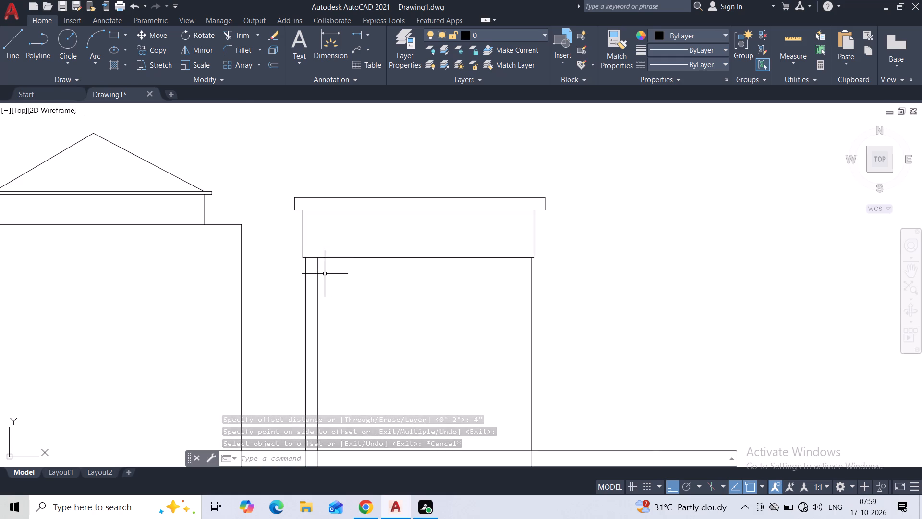
left_click(577, 314)
left_click(522, 324)
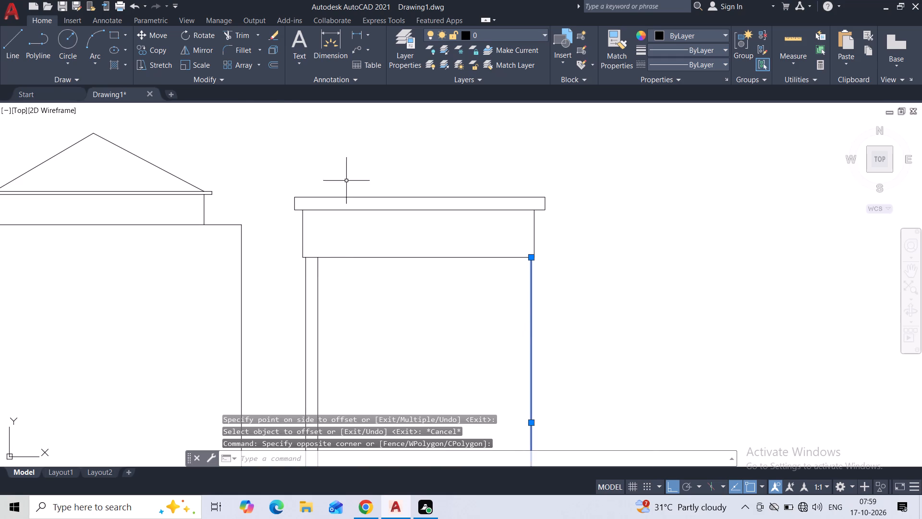
left_click(268, 67)
type("4\"")
key("Return")
left_click(437, 358)
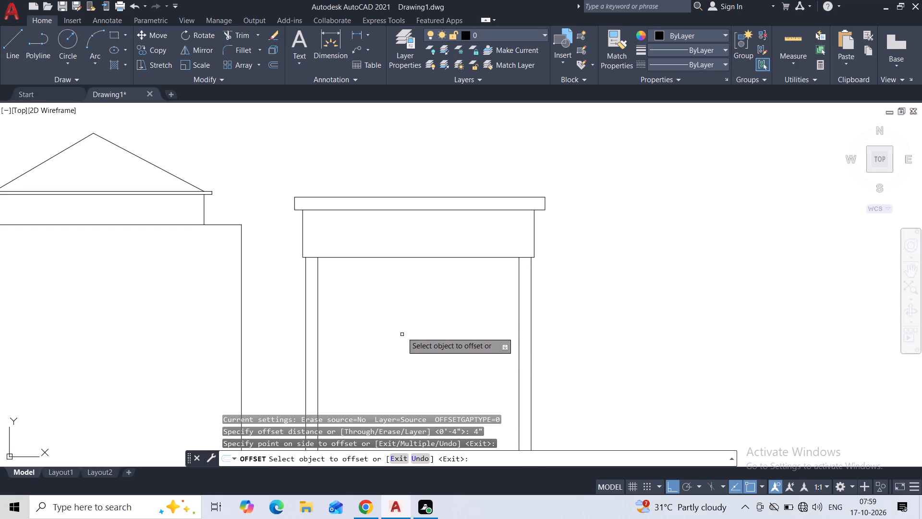
key("Escape")
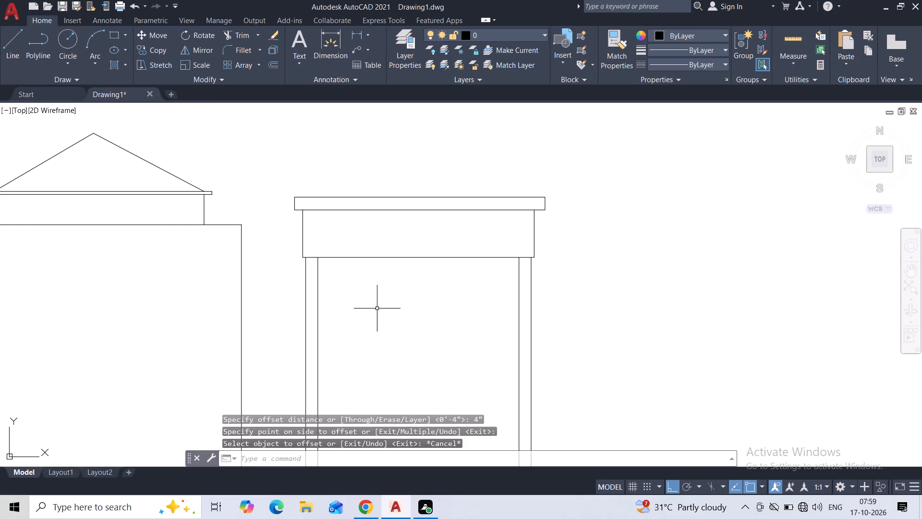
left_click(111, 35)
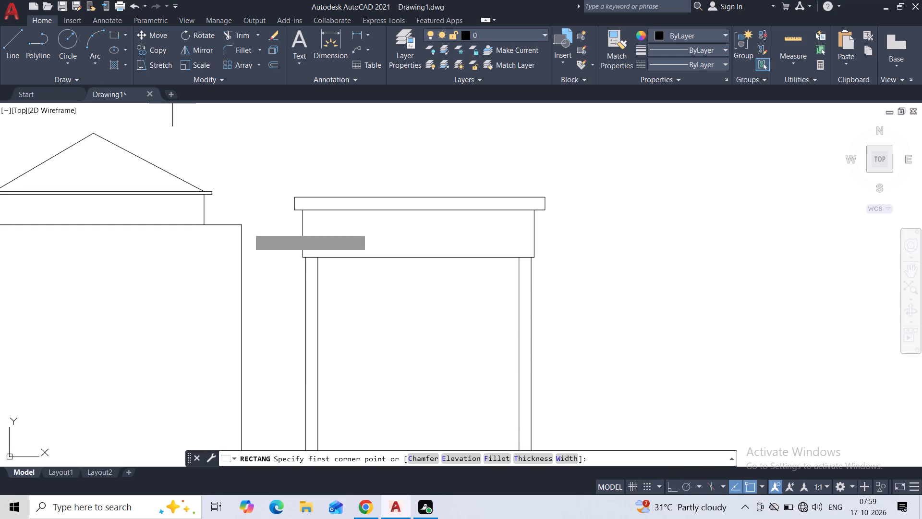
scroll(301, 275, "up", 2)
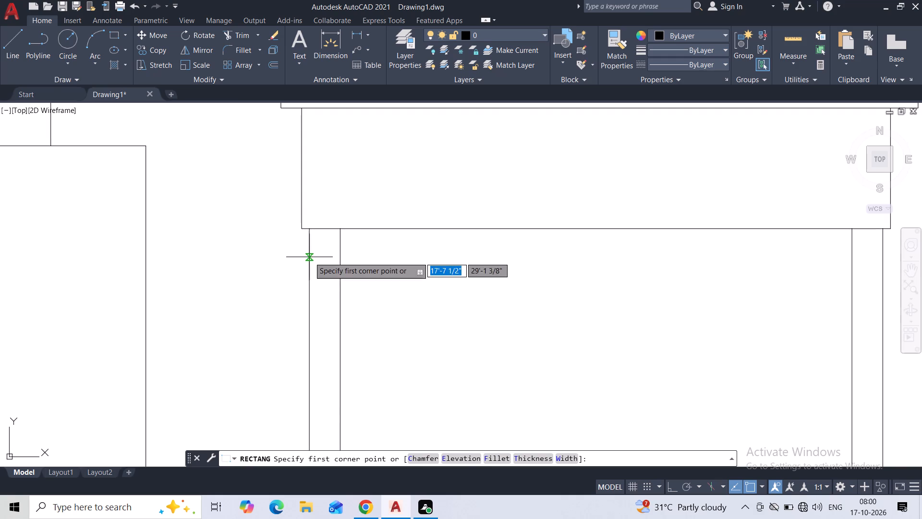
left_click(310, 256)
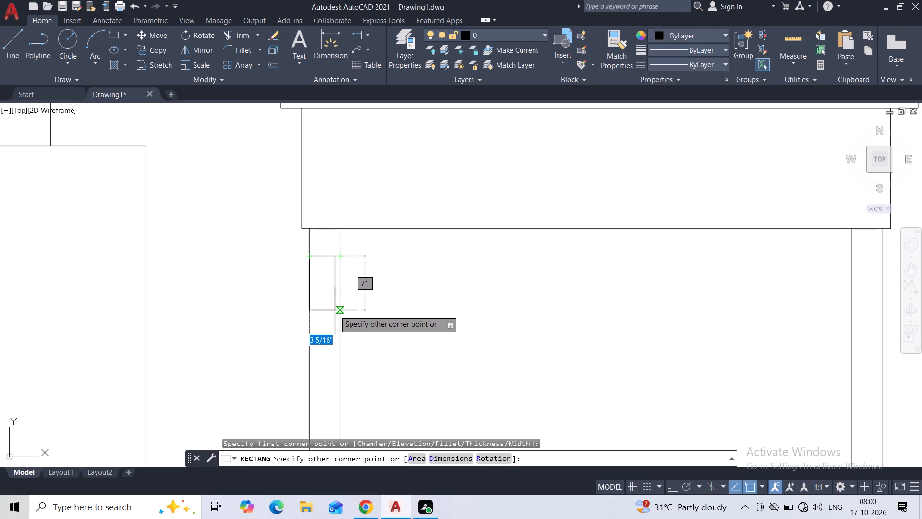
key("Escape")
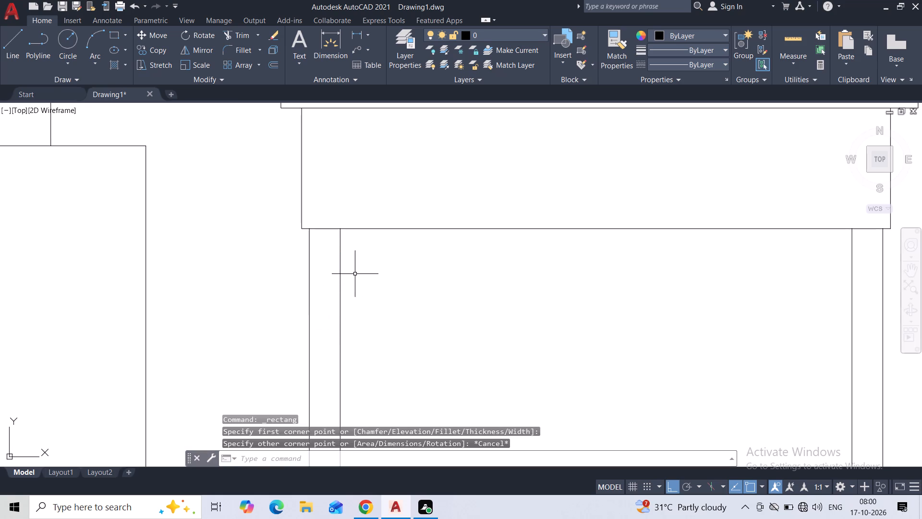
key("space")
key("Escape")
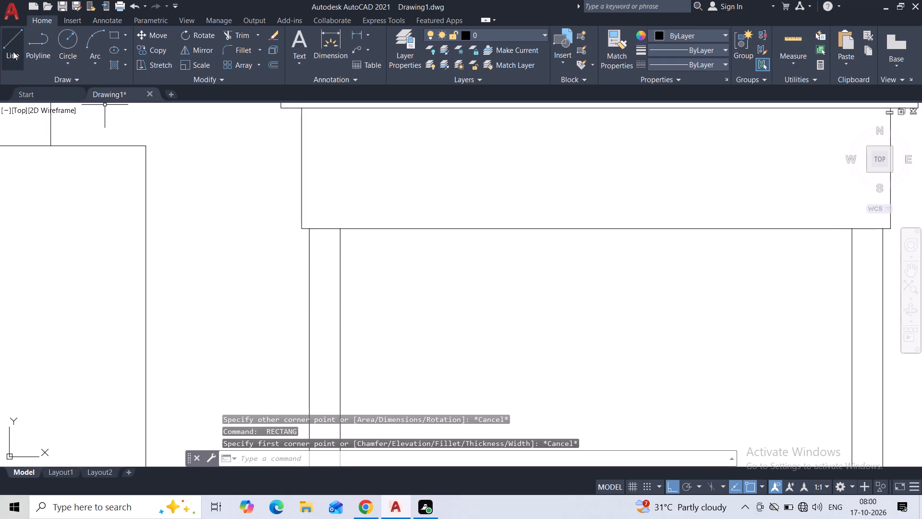
Draw a 1" horizontal line inward from the left pillar strip's inner edge, a little below the band.
left_click(12, 50)
left_click(340, 272)
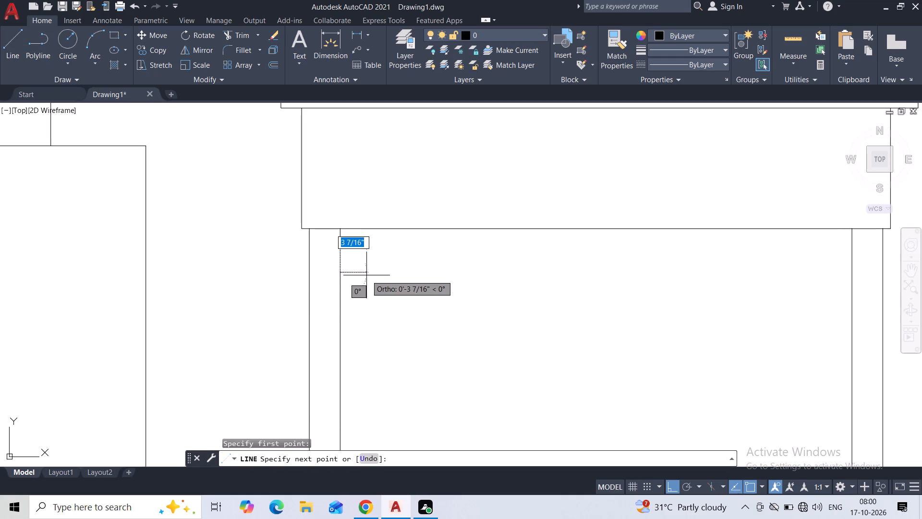
type("1\"")
key("Return")
key("Escape")
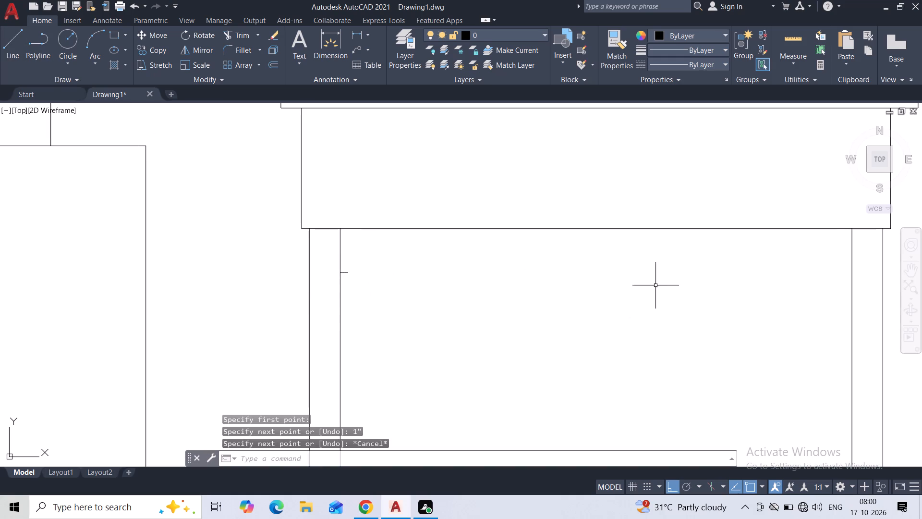
Draw a 1" horizontal line inward from the right pillar strip's inner edge, a little below the band.
key("space")
left_click(857, 299)
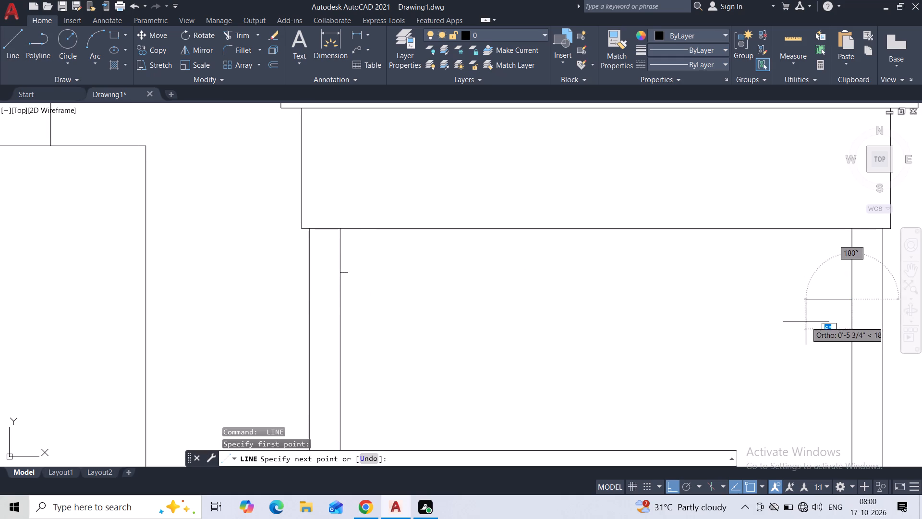
type("1\"")
key("Return")
key("Escape")
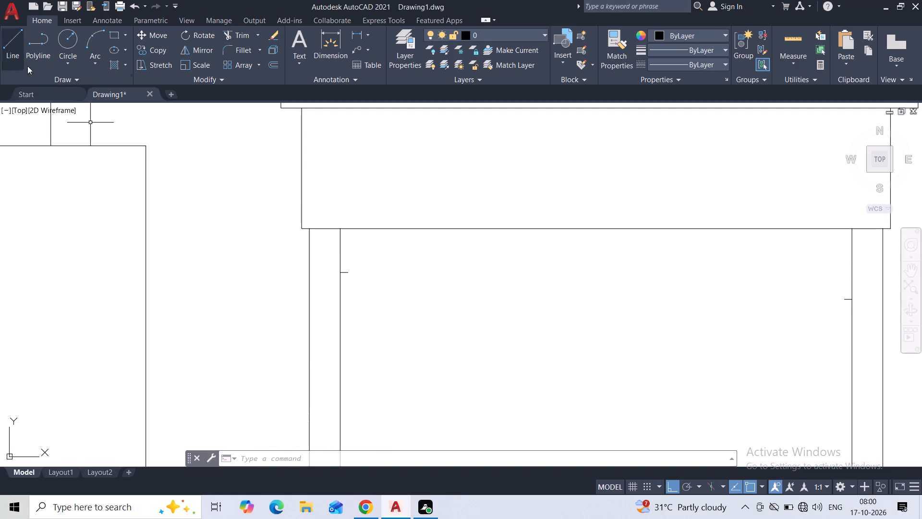
Draw a rectangle about 6" wide and 1'-1" high across the left pillar strip below the band, overhanging both strip edges.
left_click(113, 36)
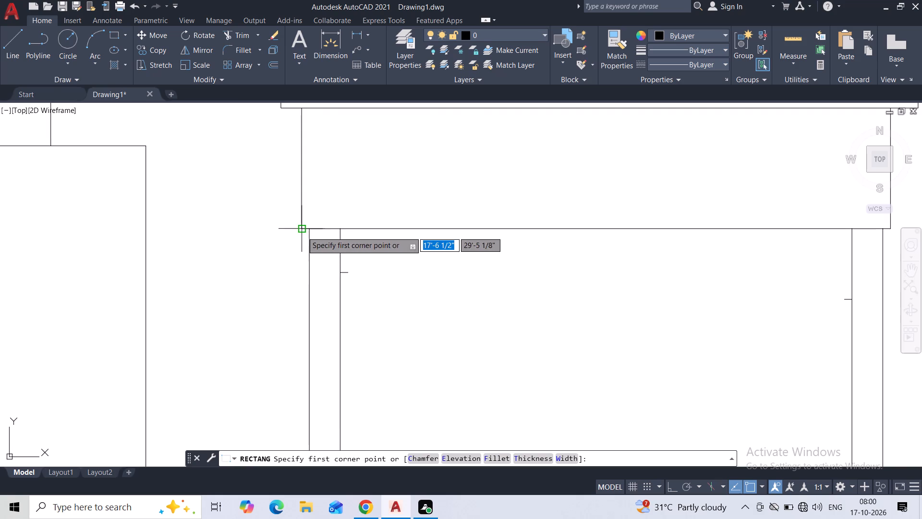
left_click(303, 254)
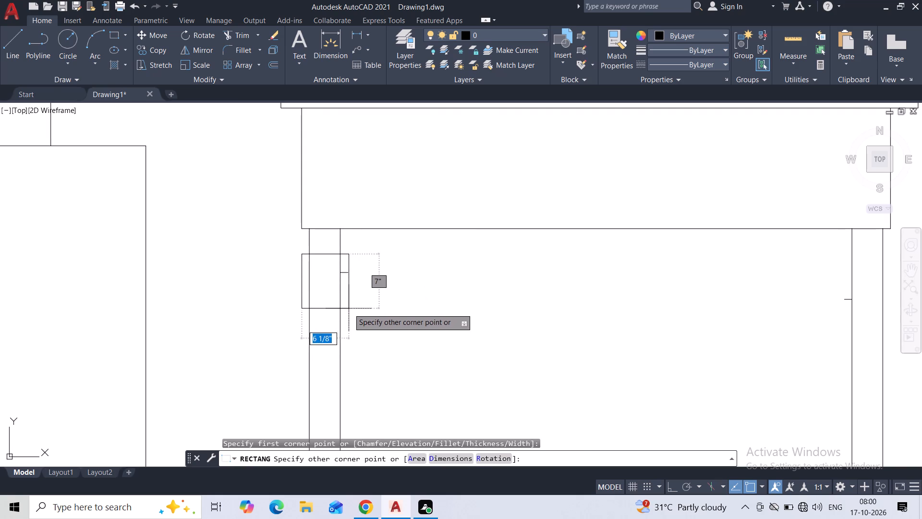
scroll(348, 311, "up", 1)
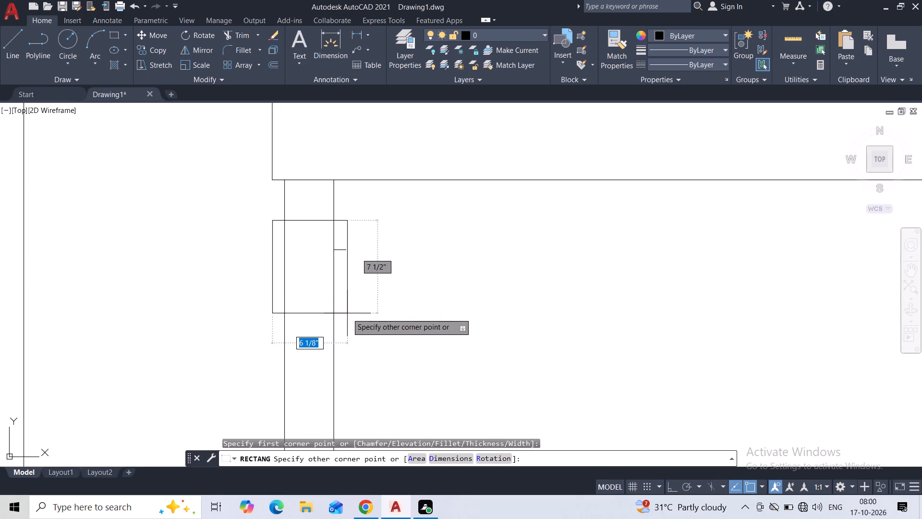
scroll(347, 313, "down", 5)
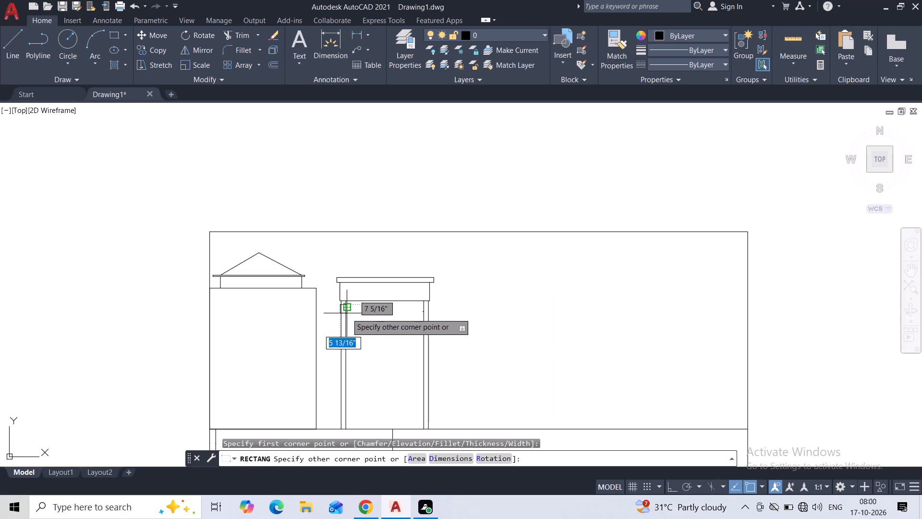
scroll(347, 317, "up", 5)
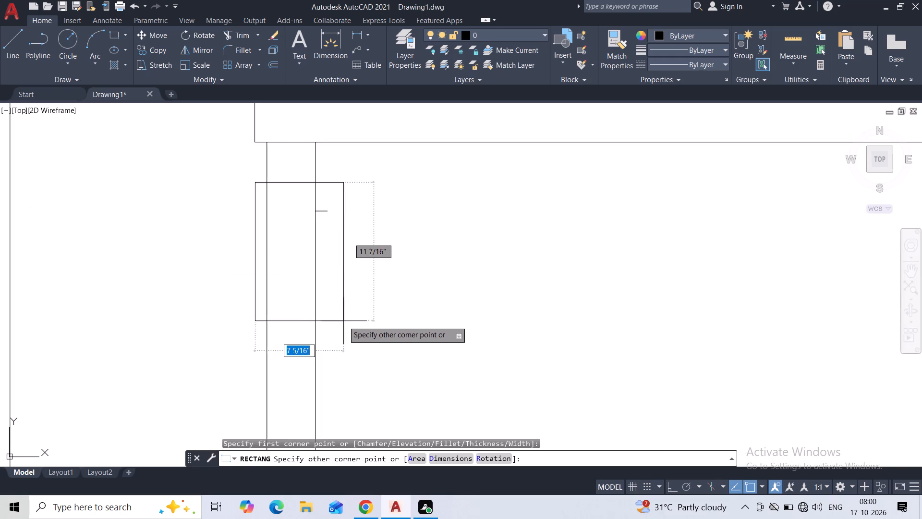
left_click(328, 343)
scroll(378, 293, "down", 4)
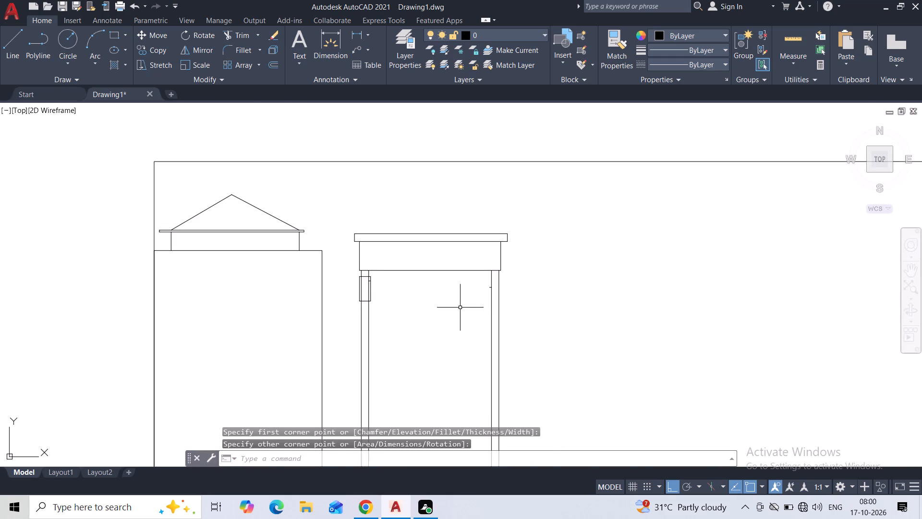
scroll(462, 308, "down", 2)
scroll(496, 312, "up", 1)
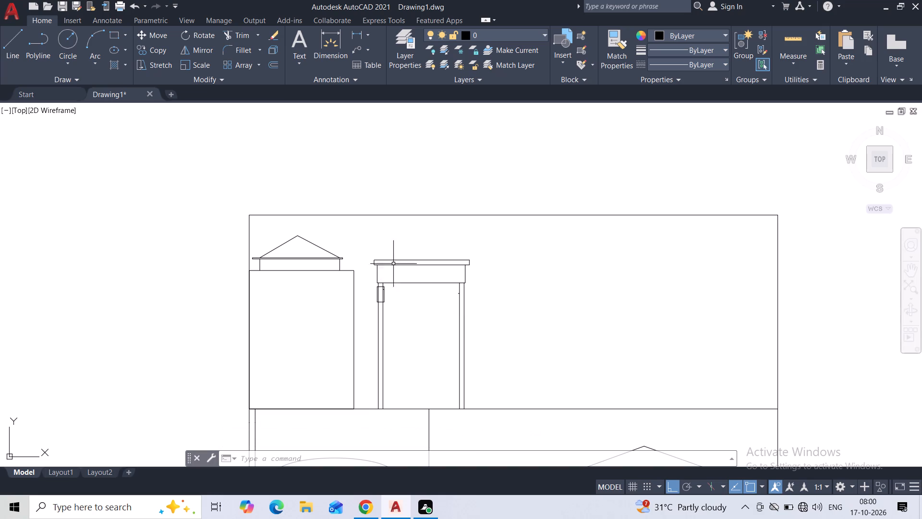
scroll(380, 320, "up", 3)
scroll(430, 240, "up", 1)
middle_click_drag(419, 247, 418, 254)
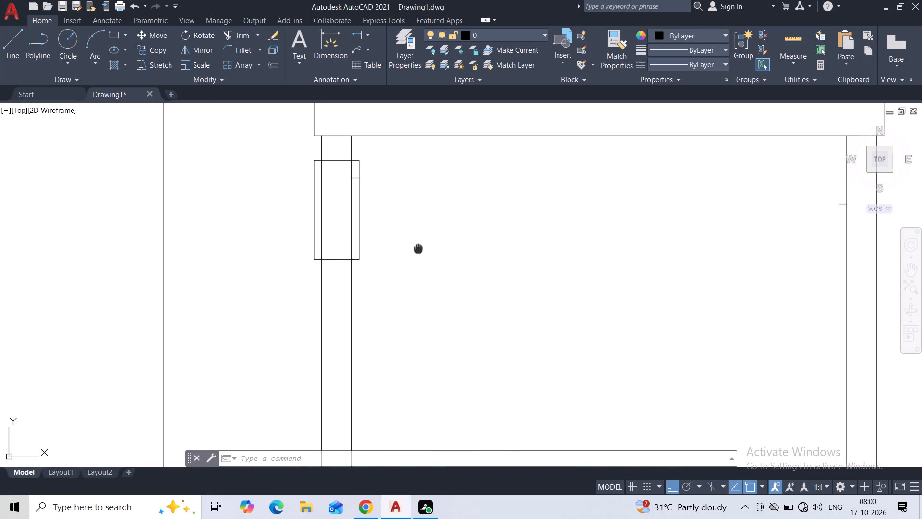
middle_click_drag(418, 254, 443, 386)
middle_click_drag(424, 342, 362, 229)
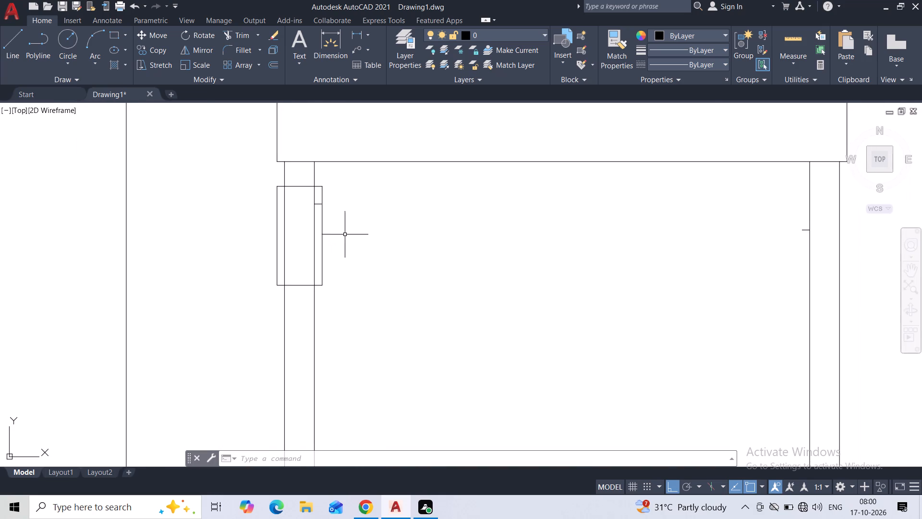
Copy the 6" by 1'-1" rectangle four times down the left pillar strip, leaving small gaps between the copies.
left_click(323, 263)
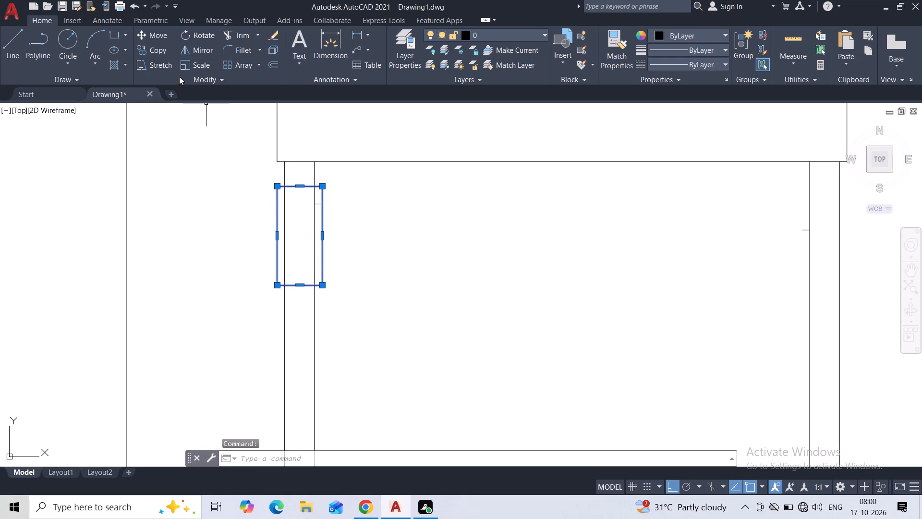
left_click(159, 50)
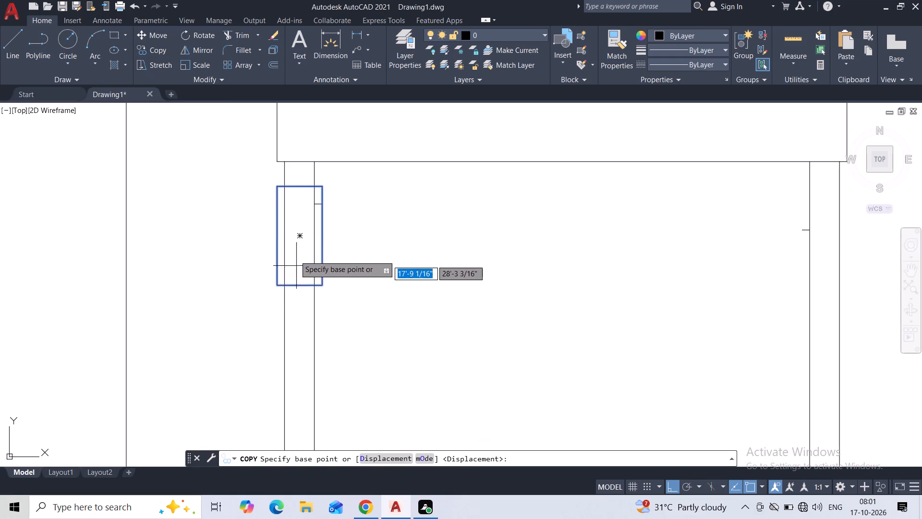
left_click(298, 235)
middle_click_drag(301, 329, 291, 231)
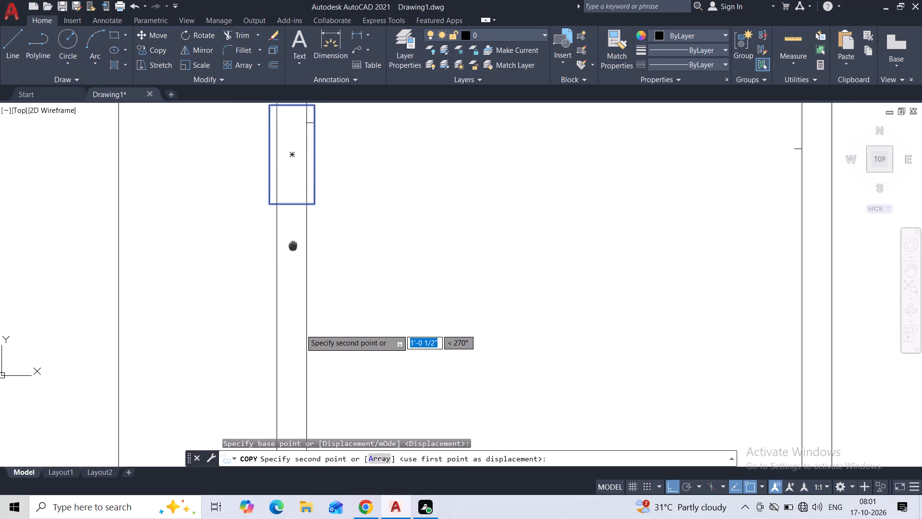
middle_click_drag(291, 231, 291, 227)
left_click(289, 274)
middle_click_drag(292, 294, 300, 196)
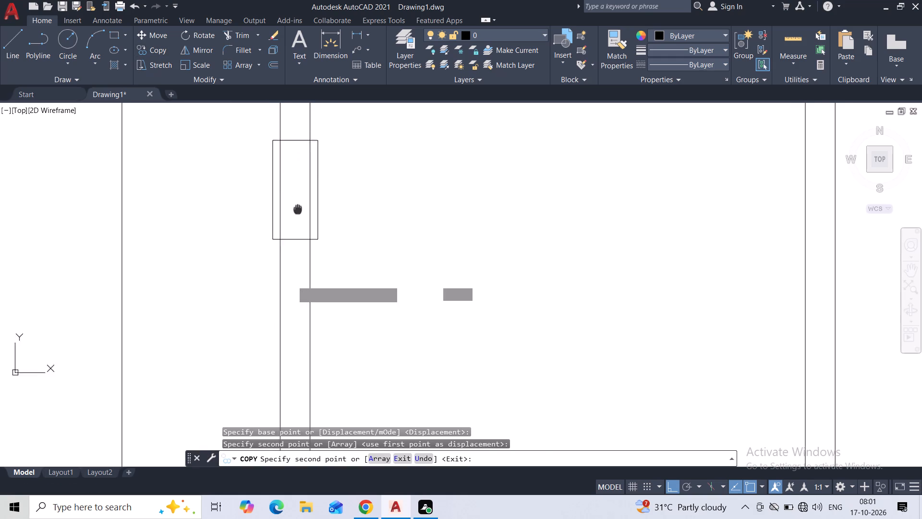
middle_click_drag(300, 196, 301, 177)
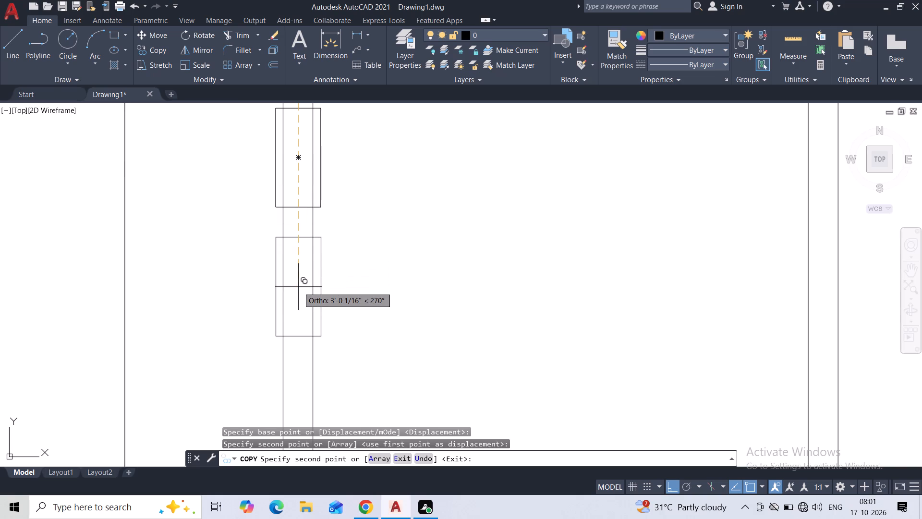
left_click(298, 287)
middle_click_drag(298, 287, 292, 183)
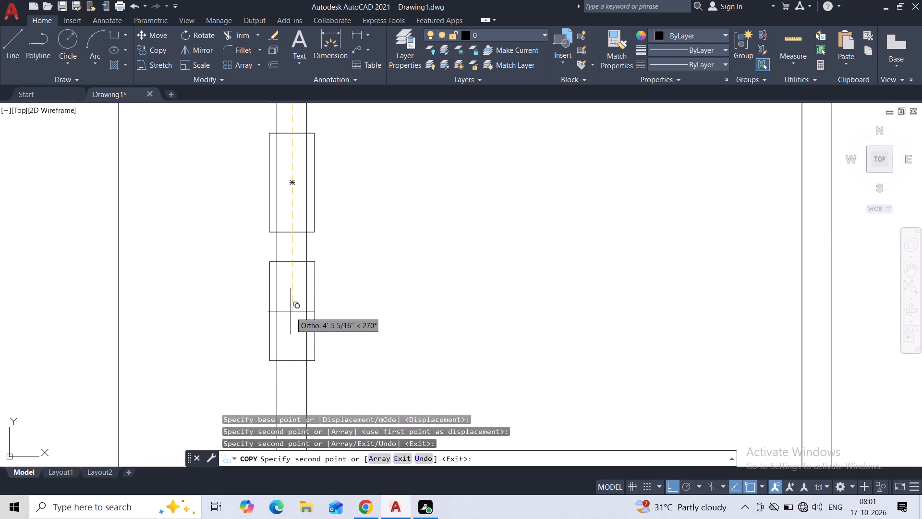
left_click(291, 320)
middle_click_drag(292, 307, 286, 104)
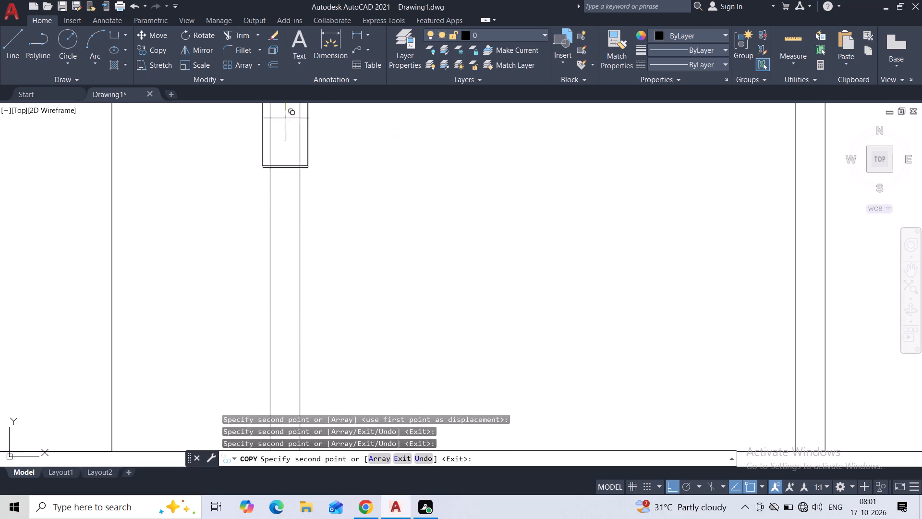
left_click(276, 253)
scroll(290, 223, "down", 1)
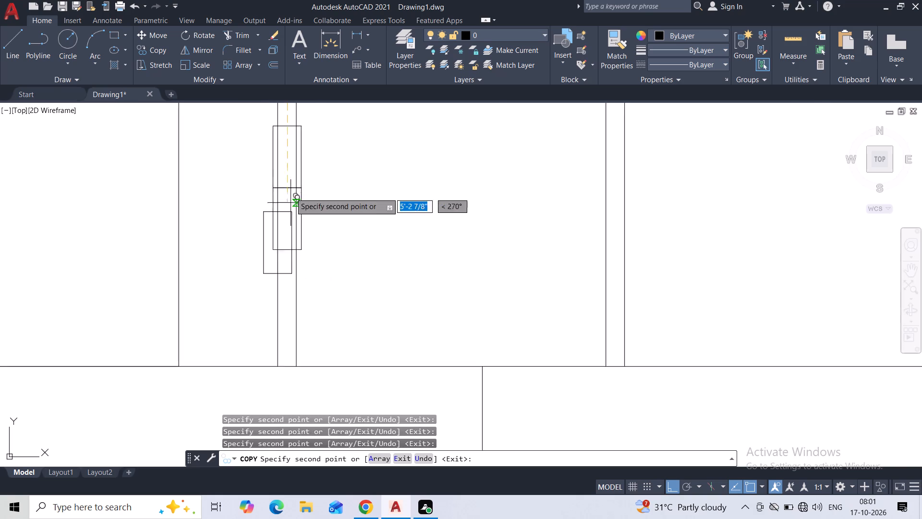
scroll(291, 193, "down", 1)
middle_click(291, 192)
key("Escape")
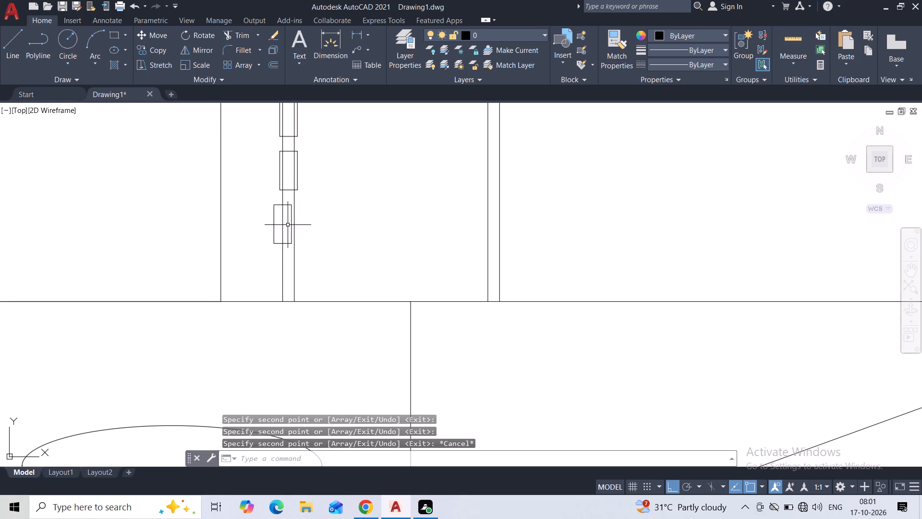
Move the lowest rectangle about 2" horizontally so it sits centred on the pillar strip, in line with those above.
left_click(289, 207)
scroll(291, 204, "up", 3)
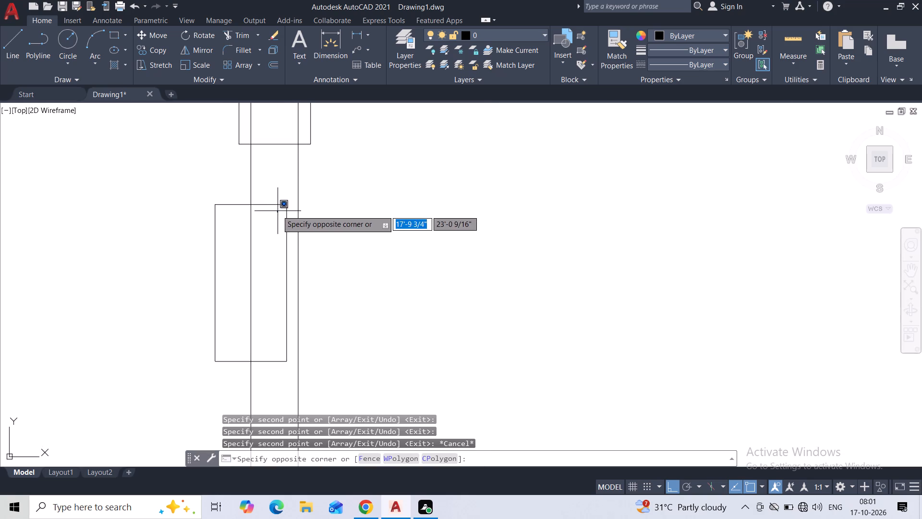
left_click(277, 195)
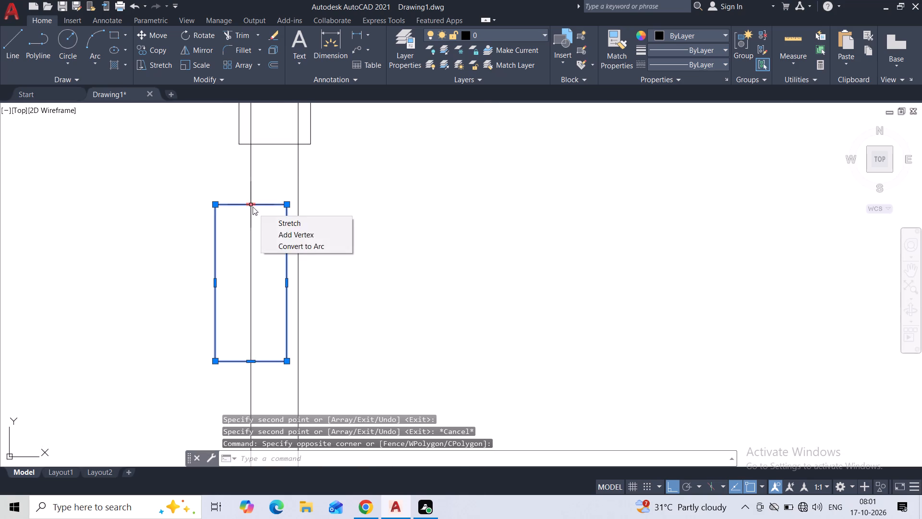
left_click(158, 37)
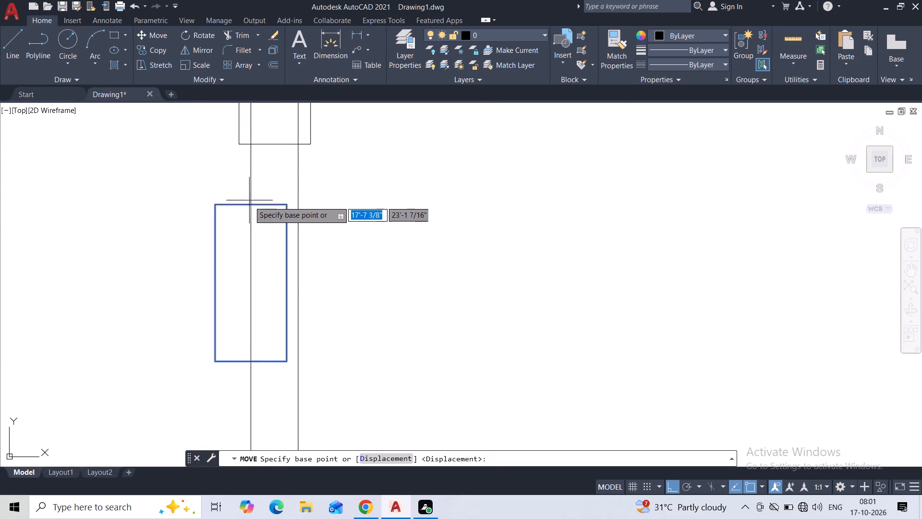
left_click(250, 202)
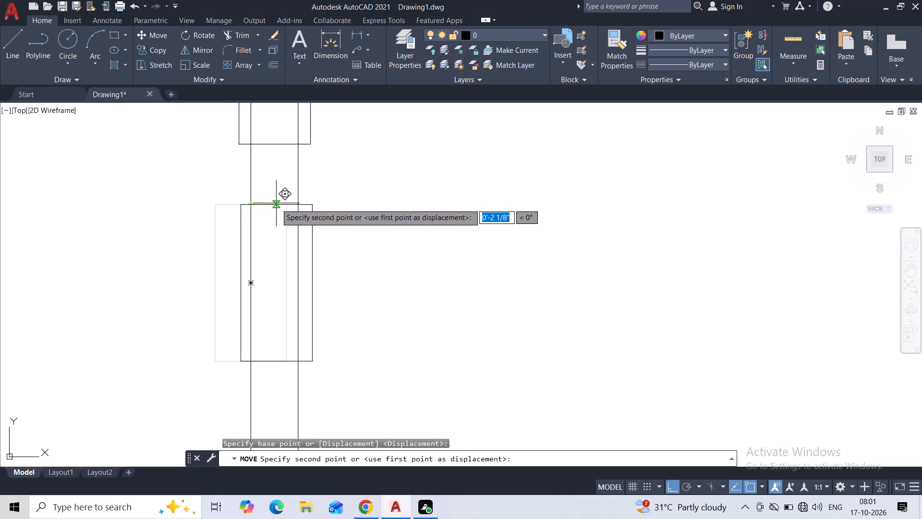
left_click(274, 210)
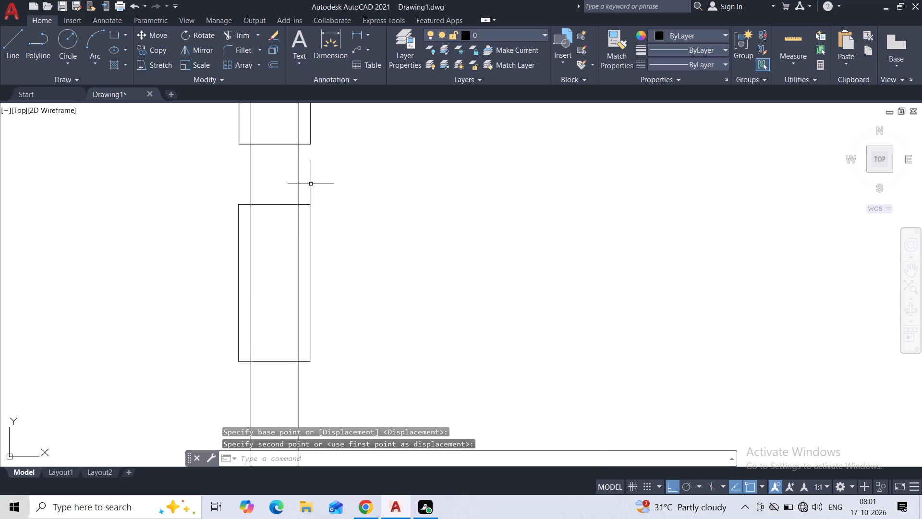
Trim away the strip edges inside the top two pillar rectangles, including the short 1" line in the topmost one.
scroll(312, 180, "down", 2)
middle_click_drag(359, 187, 342, 247)
scroll(342, 251, "down", 2)
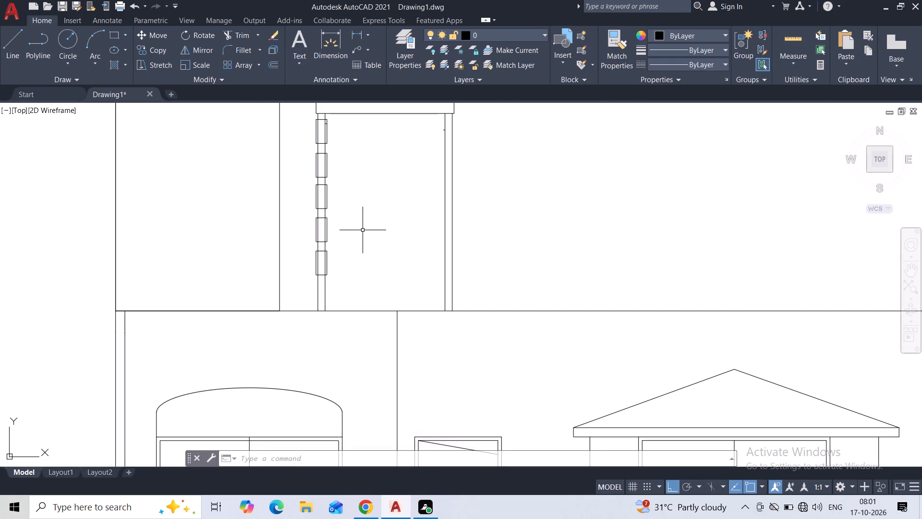
middle_click_drag(361, 188, 352, 250)
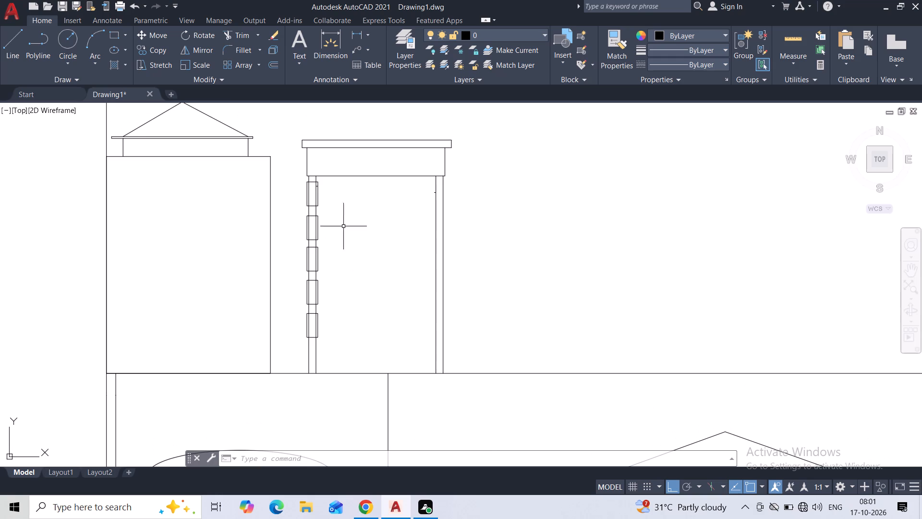
scroll(317, 210, "up", 2)
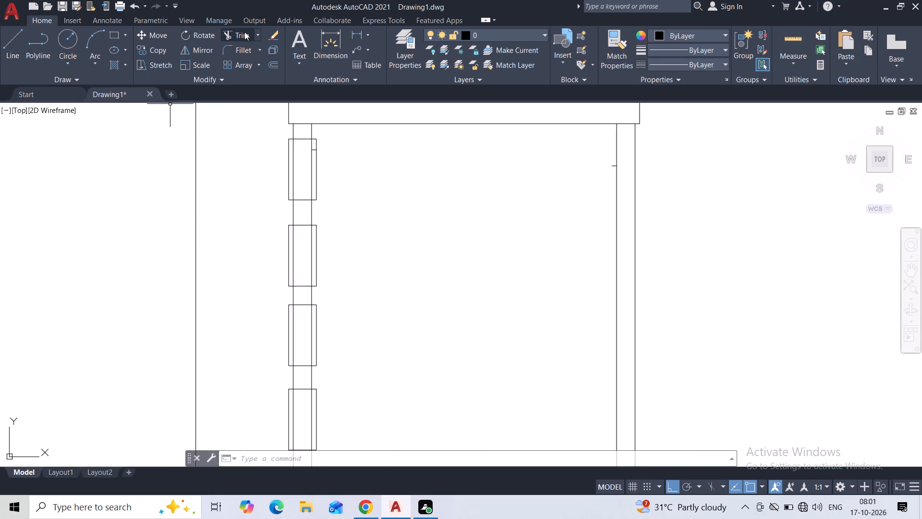
left_click(241, 32)
scroll(304, 155, "up", 4)
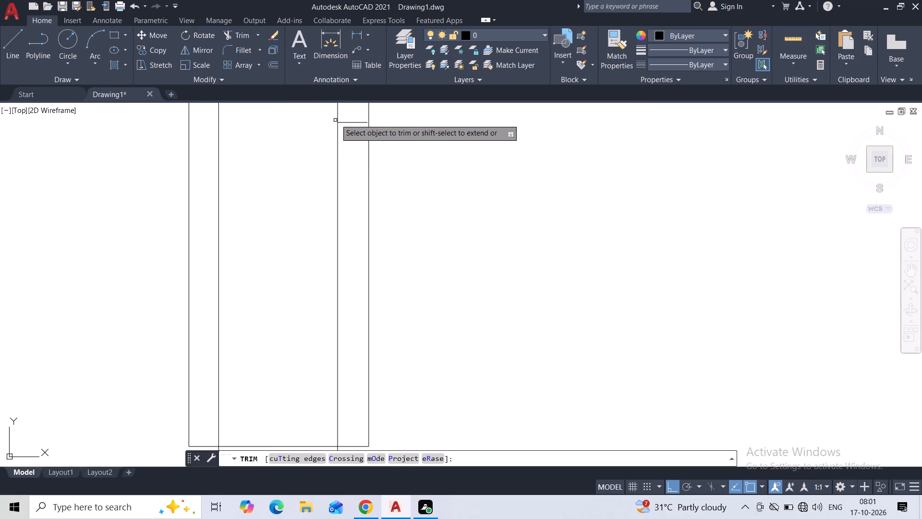
left_click_drag(345, 115, 212, 229)
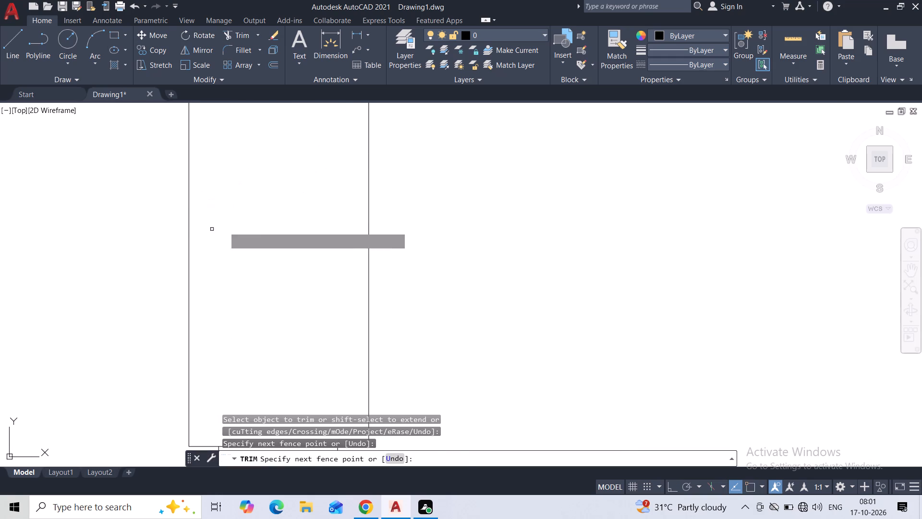
scroll(231, 230, "down", 3)
middle_click_drag(238, 272, 238, 198)
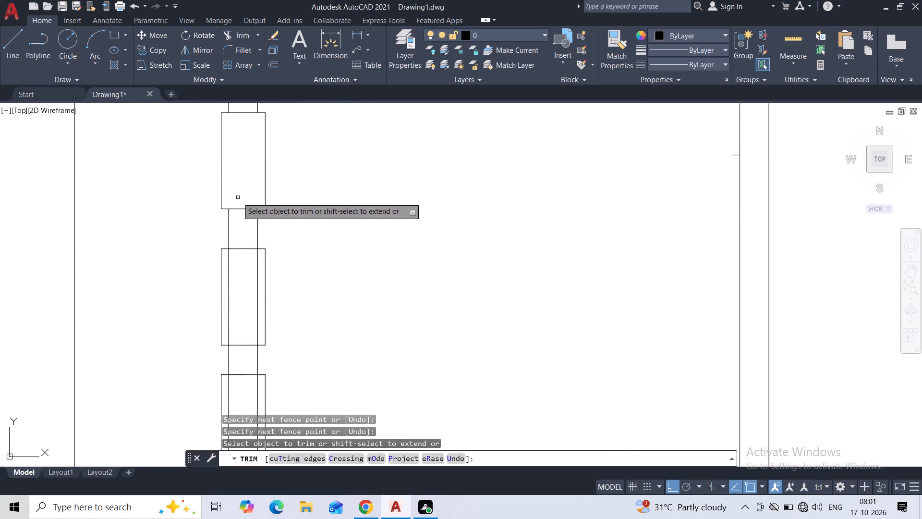
scroll(239, 285, "up", 3)
left_click_drag(315, 261, 266, 269)
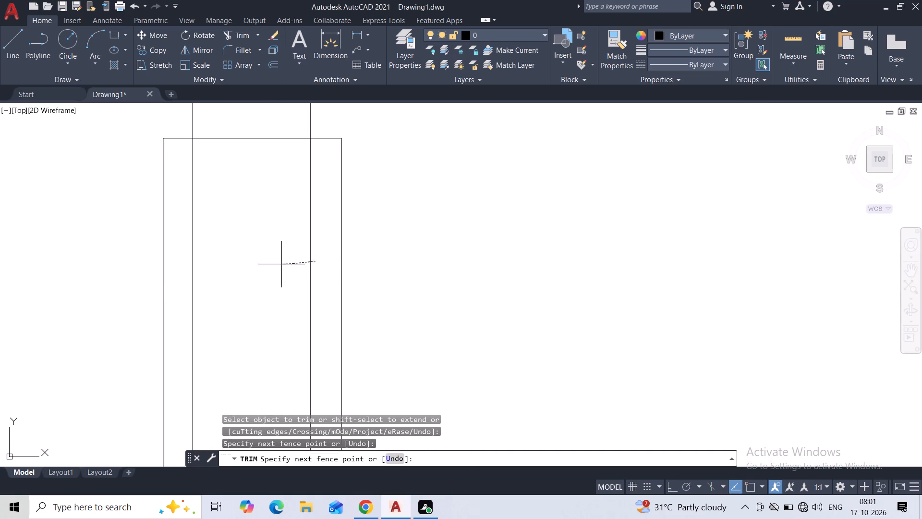
left_click_drag(266, 269, 187, 288)
scroll(228, 324, "down", 1)
middle_click_drag(228, 325, 218, 222)
scroll(216, 239, "down", 3)
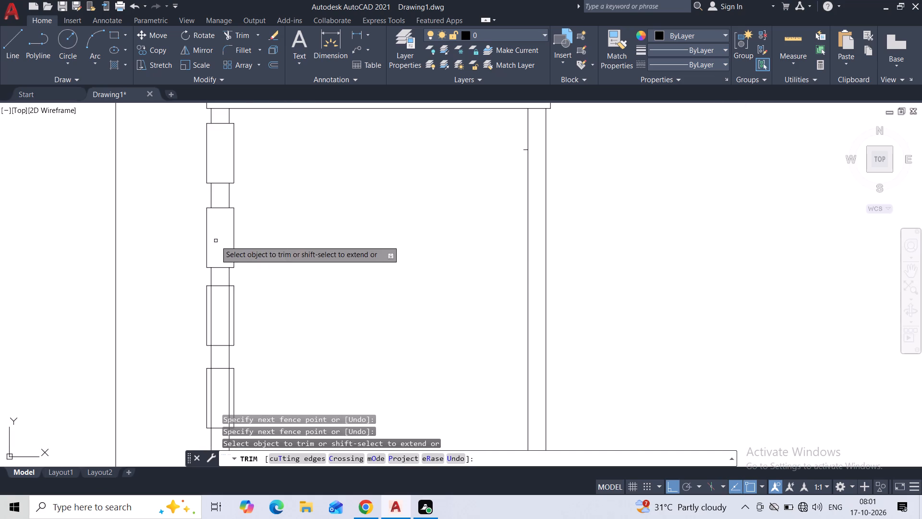
Trim away the strip edges inside the lower three rectangles of the left pillar.
scroll(215, 318, "up", 3)
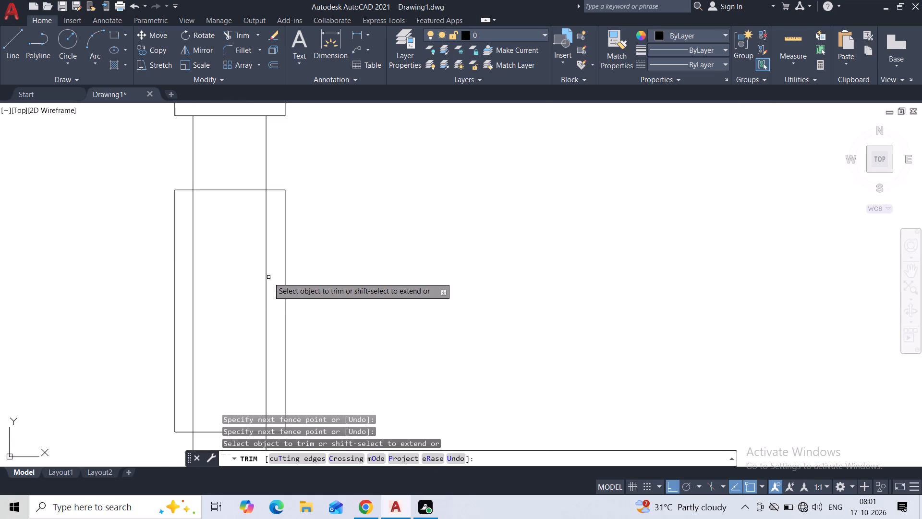
left_click_drag(268, 277, 183, 297)
middle_click_drag(207, 330, 213, 178)
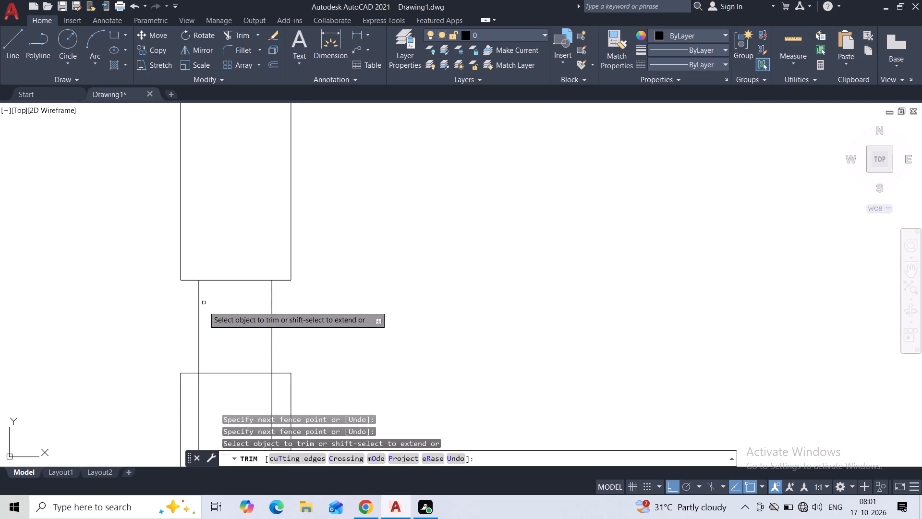
middle_click_drag(218, 323, 220, 91)
left_click_drag(278, 209, 277, 211)
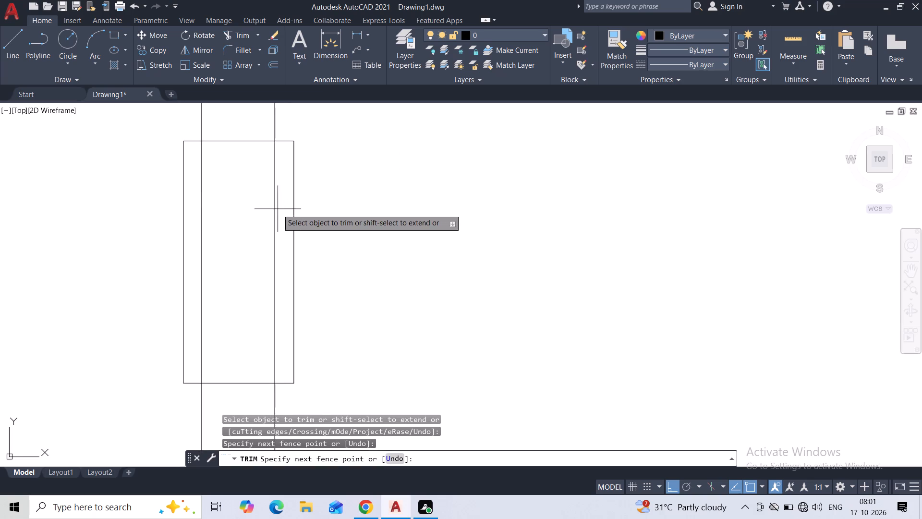
left_click_drag(277, 211, 194, 240)
middle_click_drag(216, 275, 215, 130)
scroll(203, 239, "down", 2)
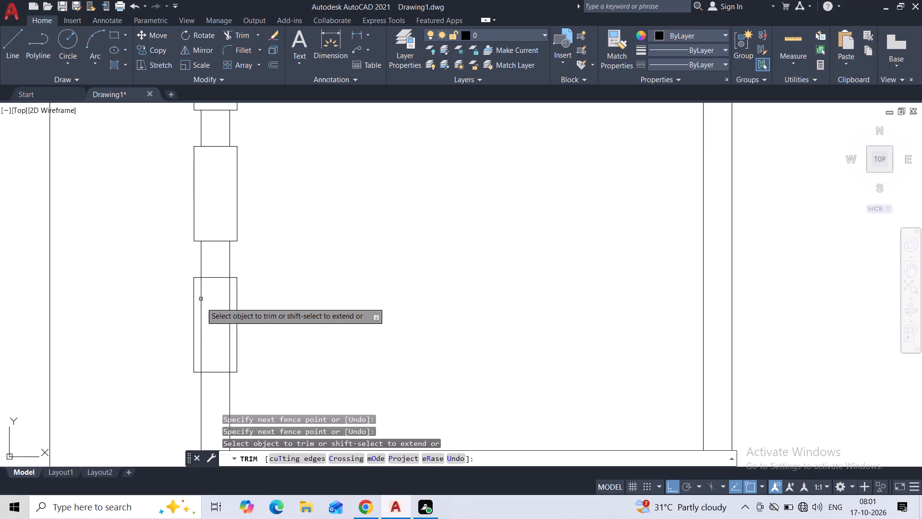
scroll(204, 310, "up", 2)
left_click_drag(273, 294, 190, 326)
scroll(209, 314, "down", 5)
key("Escape")
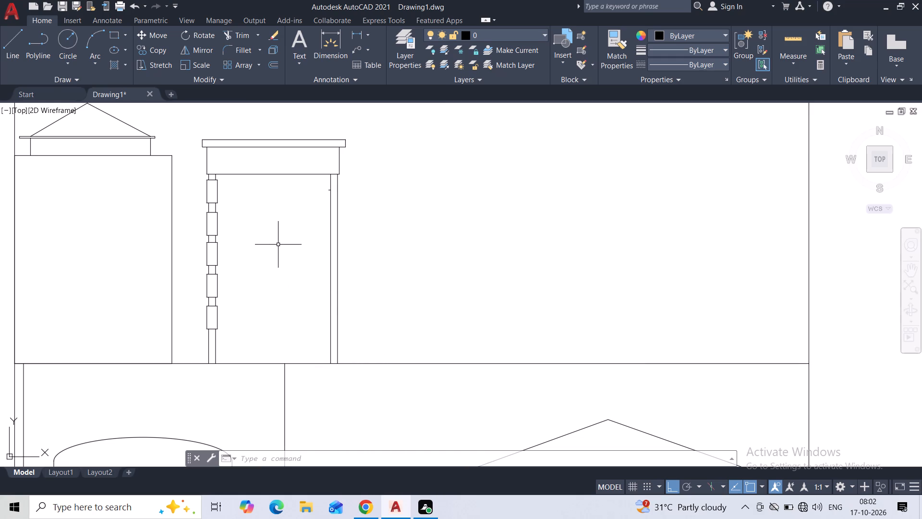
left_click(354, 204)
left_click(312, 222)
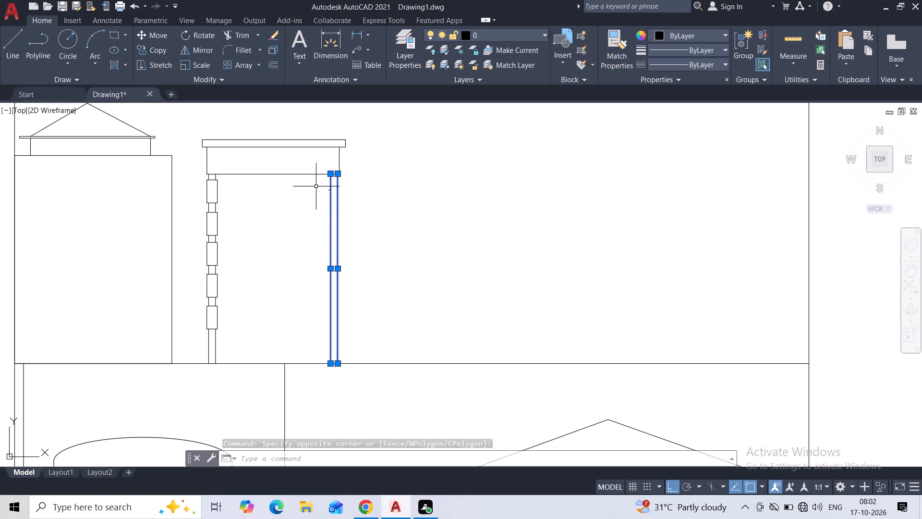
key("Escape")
Copy the whole decorated left pillar, with its rectangles and short strip lines, horizontally onto the plain right pillar strip beneath the slab.
scroll(318, 169, "up", 2)
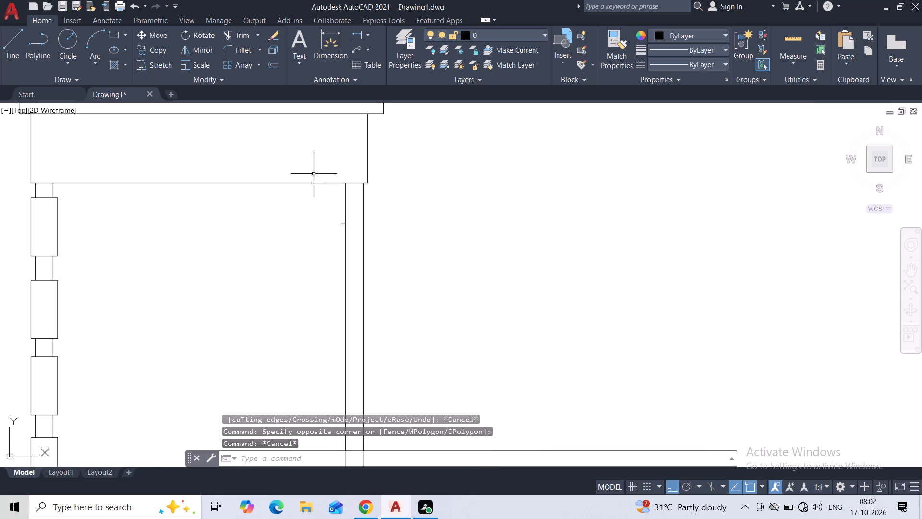
middle_click_drag(224, 246, 255, 253)
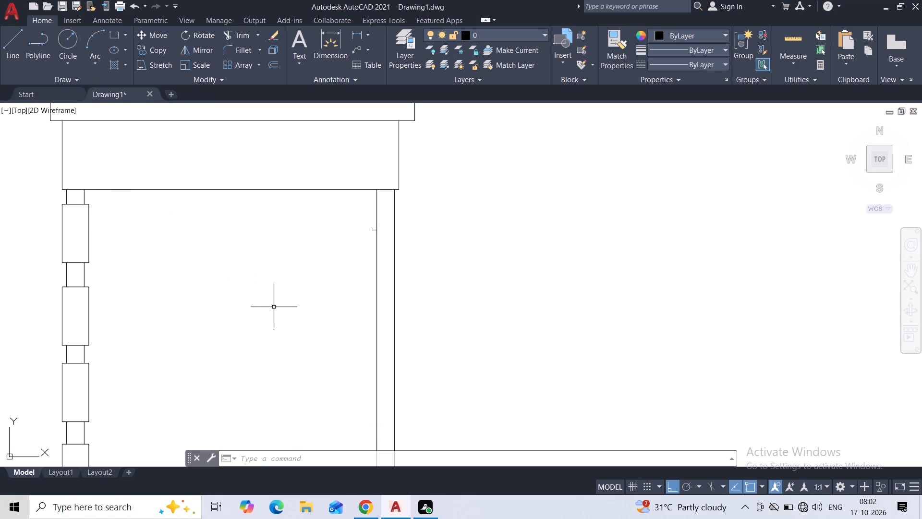
middle_click_drag(432, 255, 399, 211)
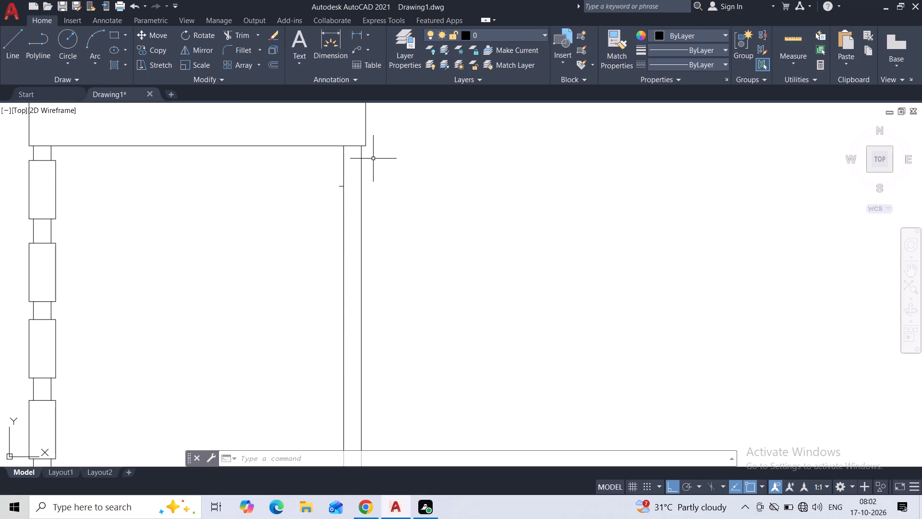
middle_click_drag(111, 196, 217, 153)
scroll(213, 164, "down", 1)
left_click(212, 157)
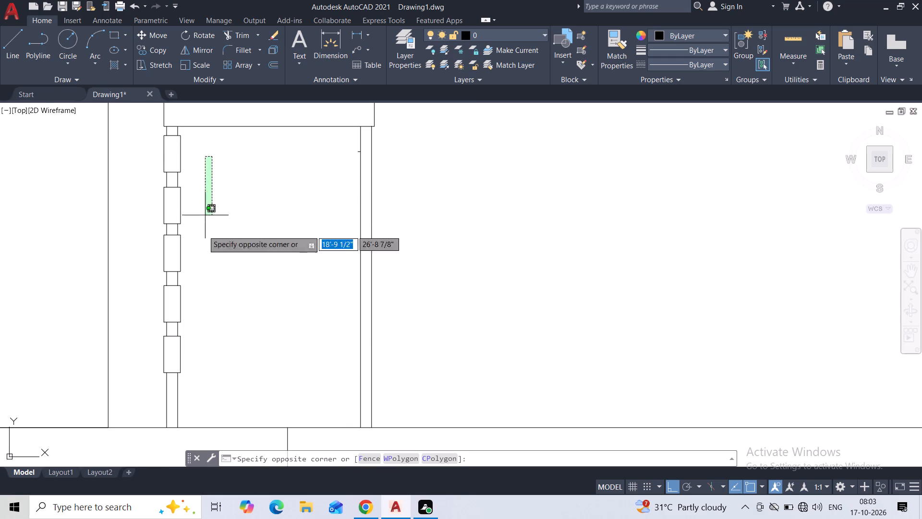
left_click(136, 393)
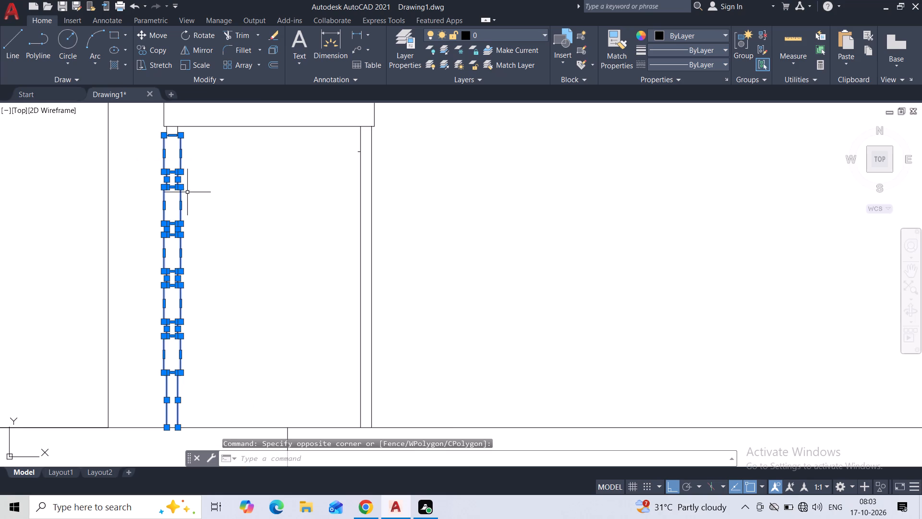
middle_click_drag(187, 192, 196, 273)
scroll(159, 209, "up", 3)
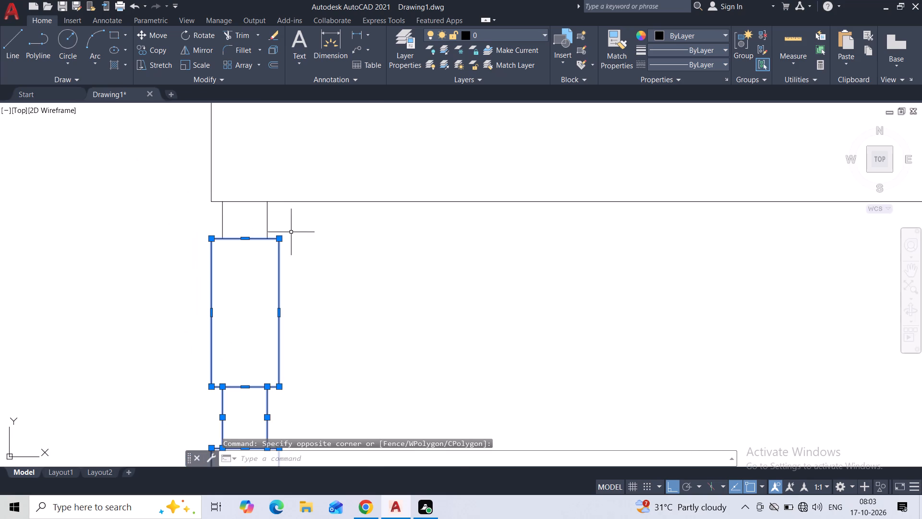
left_click(291, 232)
left_click(212, 229)
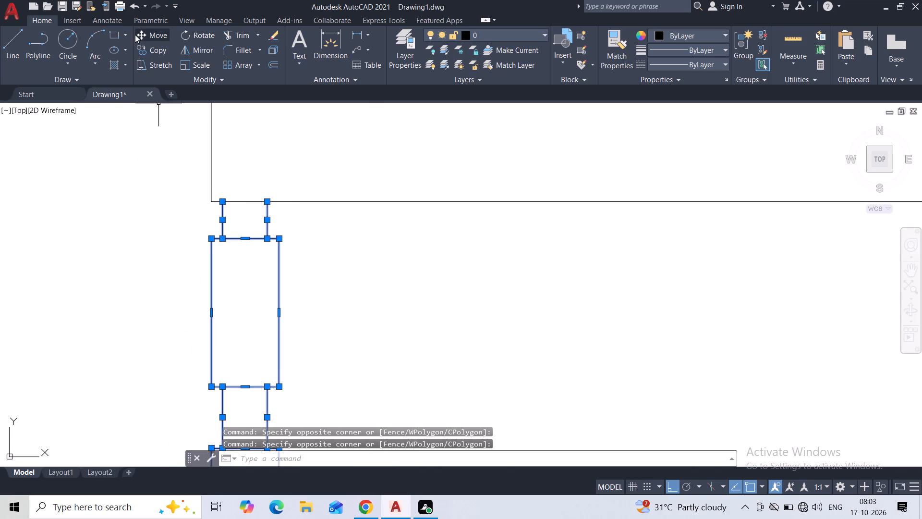
left_click(149, 49)
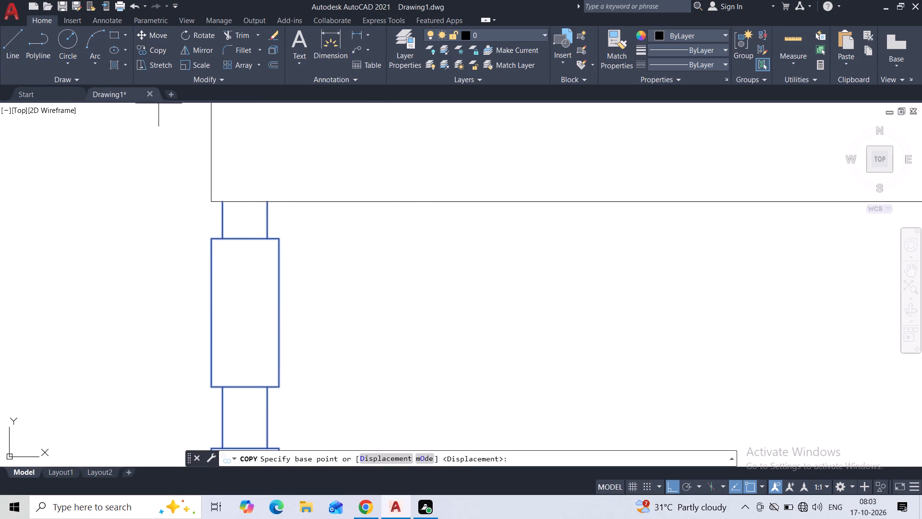
left_click(269, 204)
middle_click_drag(461, 262, 456, 263)
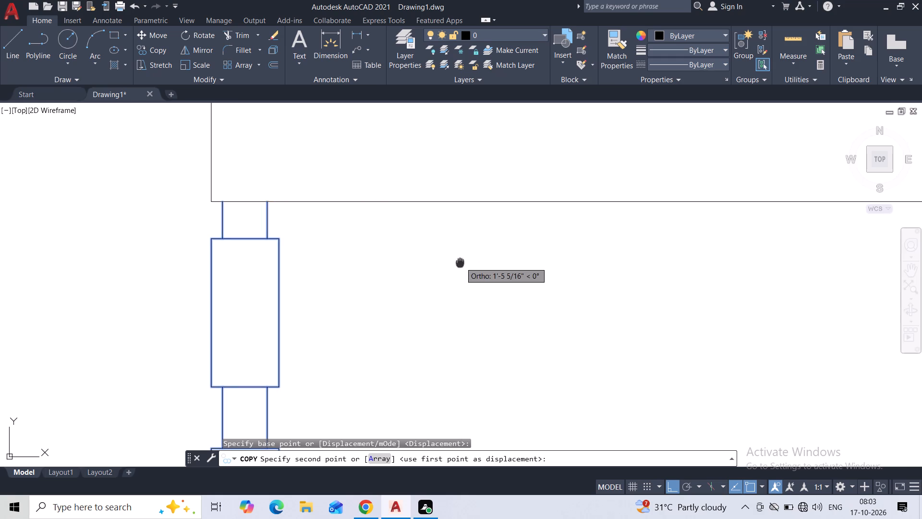
middle_click_drag(456, 263, 269, 244)
middle_click_drag(573, 233, 219, 227)
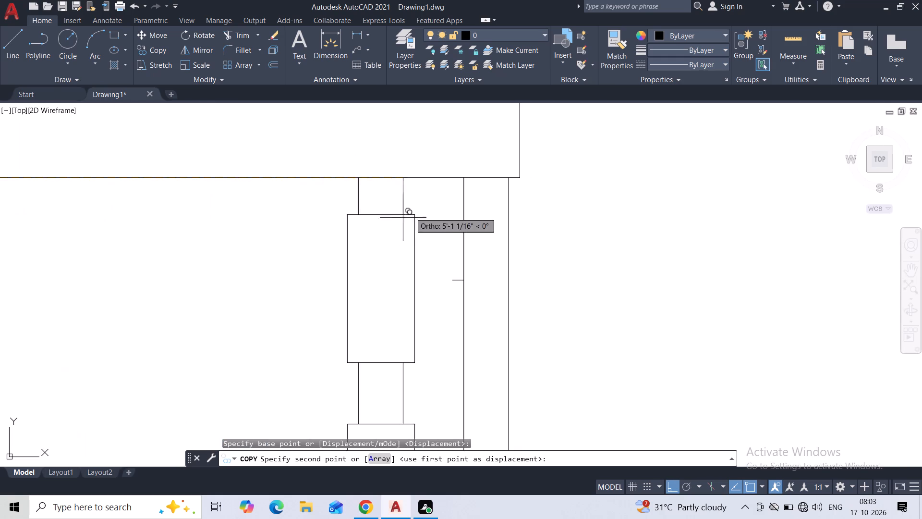
left_click(506, 178)
key("Escape")
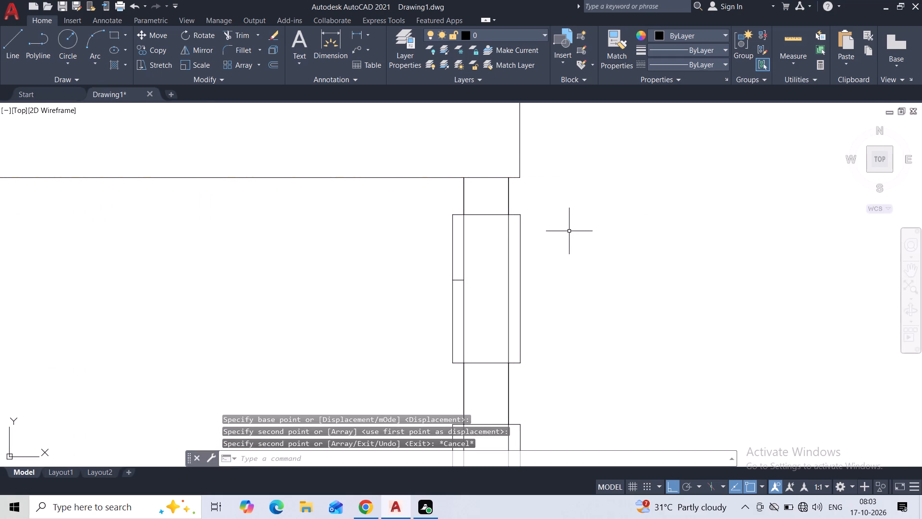
Erase the right pillar's two original full-height strip lines and the short horizontal line inside its topmost rectangle.
left_click(511, 247)
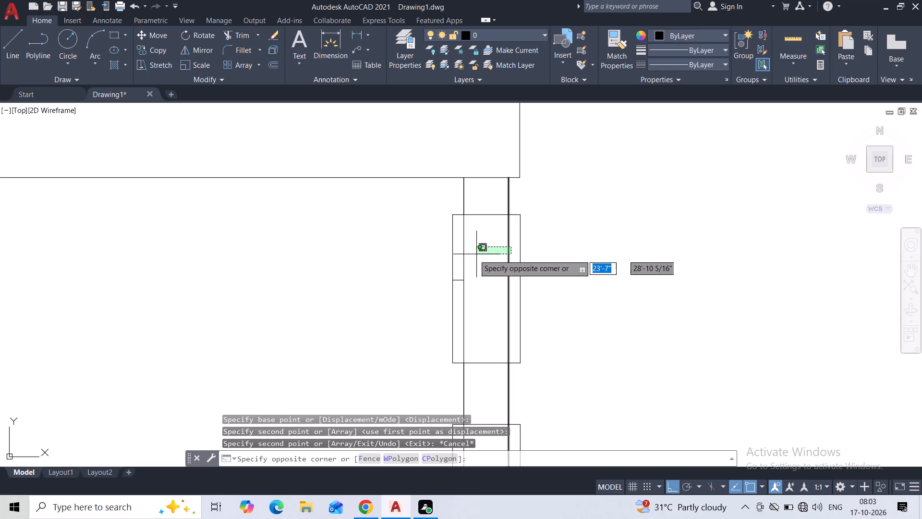
left_click(460, 260)
key("Delete")
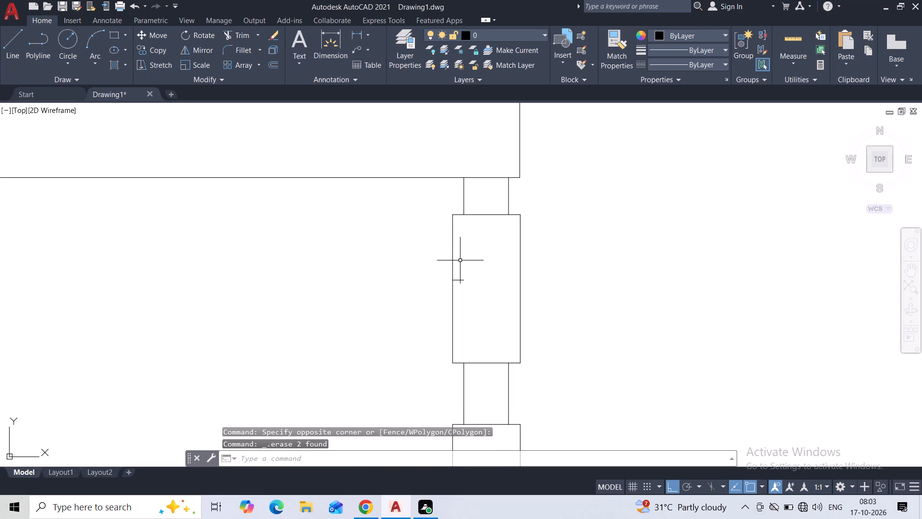
left_click(461, 283)
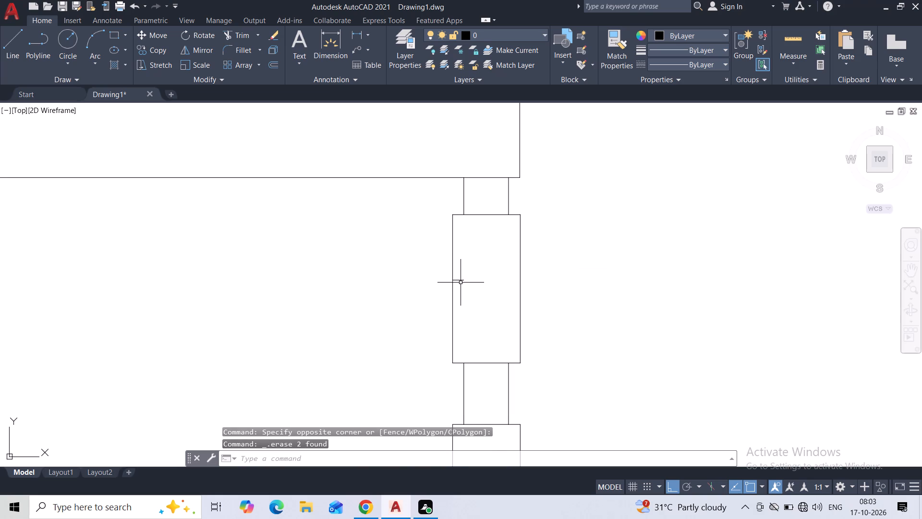
left_click(460, 280)
key("Delete")
Draw a long horizontal line just above the floor line, from the gable-roofed block's right wall past both pillars.
scroll(460, 280, "down", 3)
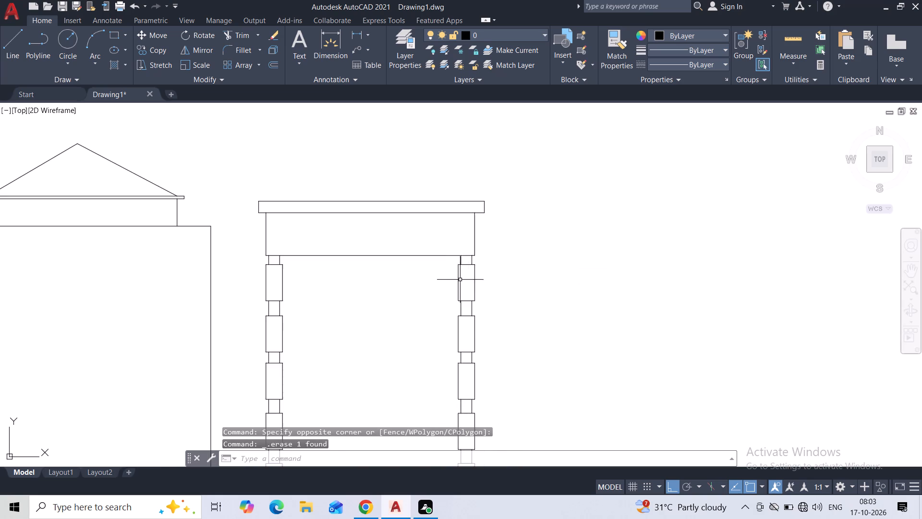
scroll(490, 283, "down", 1)
middle_click_drag(501, 295, 453, 180)
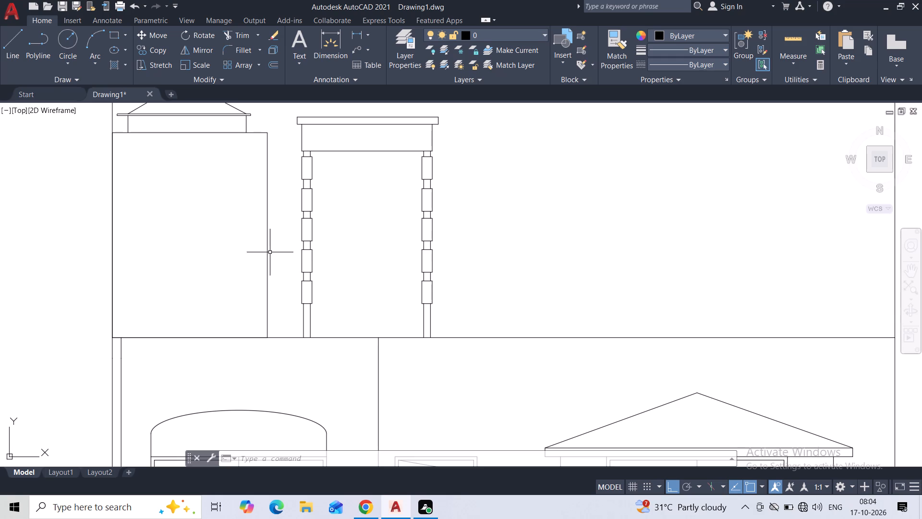
left_click(4, 49)
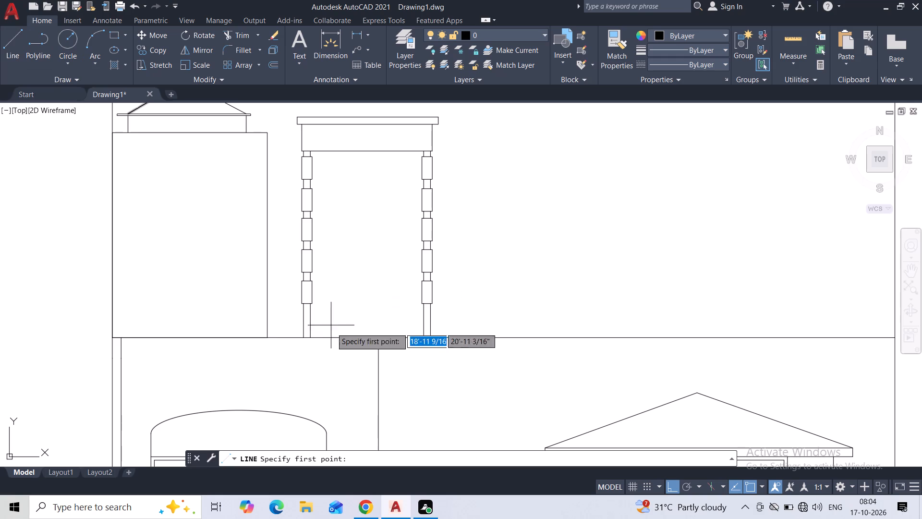
left_click(269, 326)
middle_click_drag(458, 328, 347, 318)
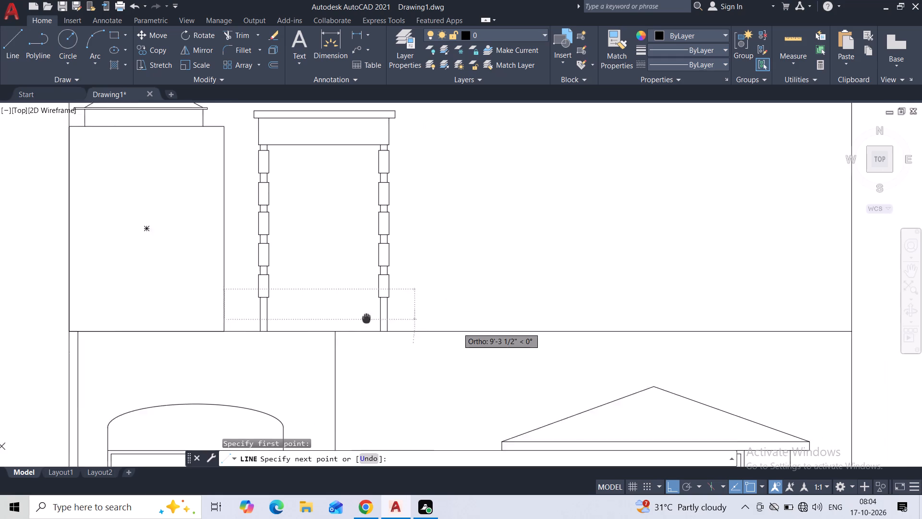
middle_click_drag(347, 318, 306, 319)
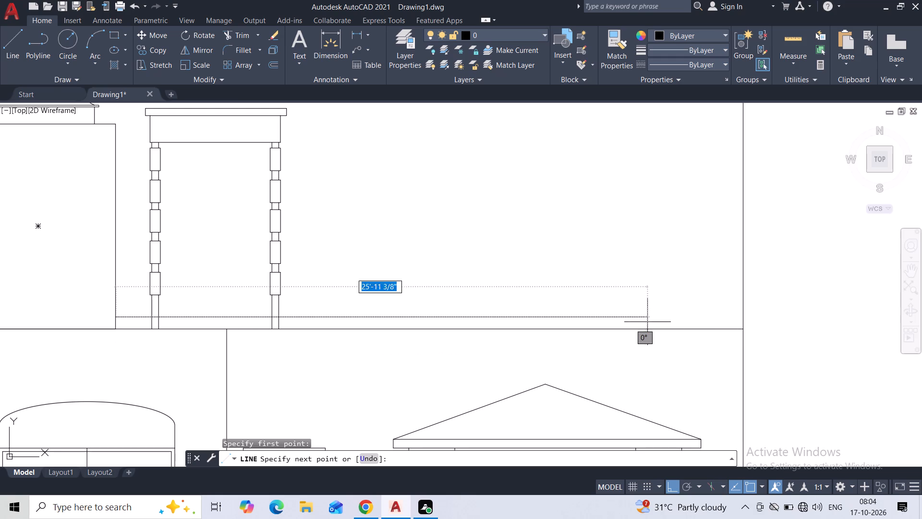
left_click(618, 317)
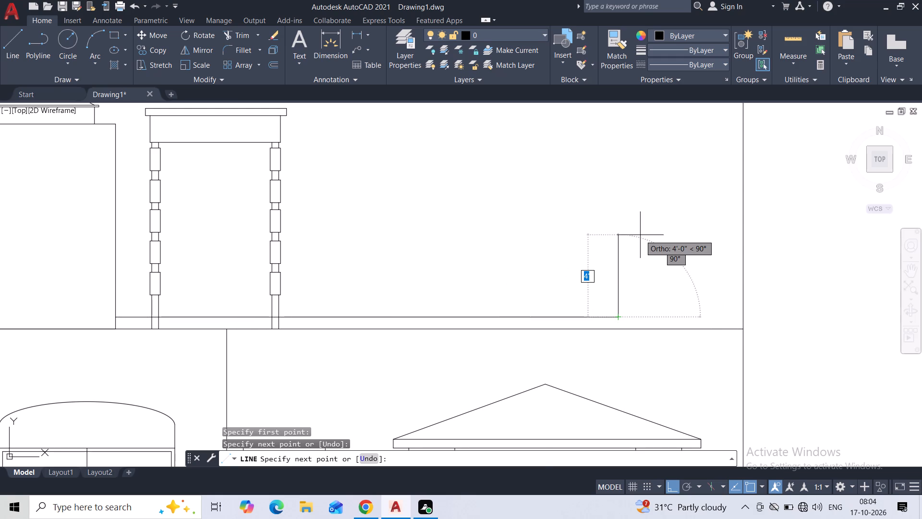
key("Escape")
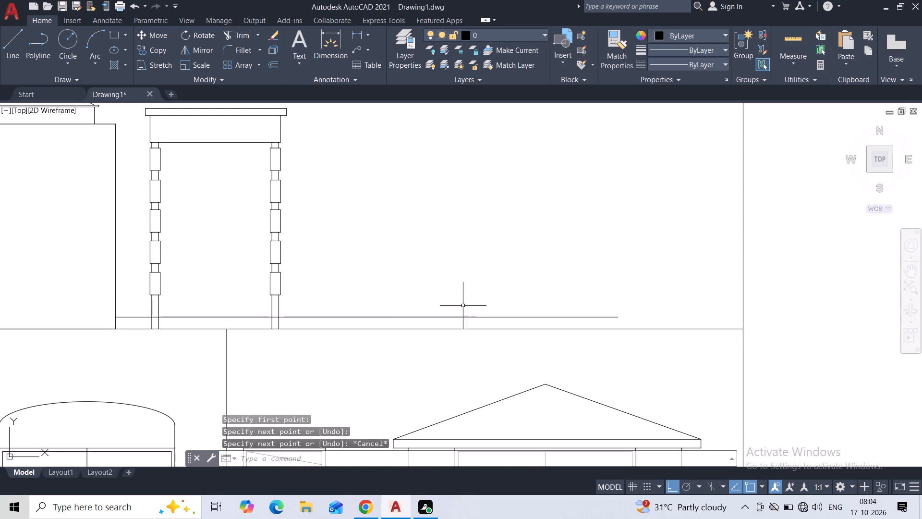
Draw a matching horizontal line 3' above the floor line, using a vertical guide at the gabled block's wall, and erase the guide.
left_click(18, 51)
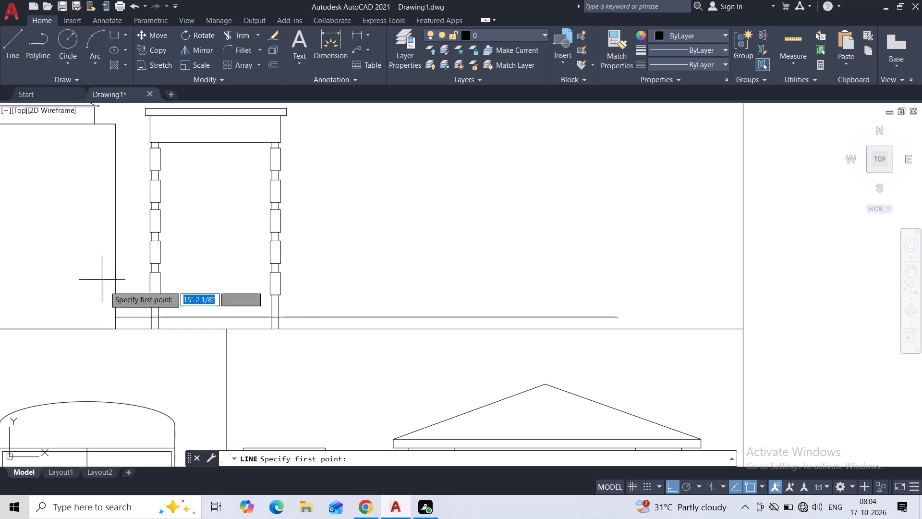
left_click(117, 326)
type("3'")
key("Return")
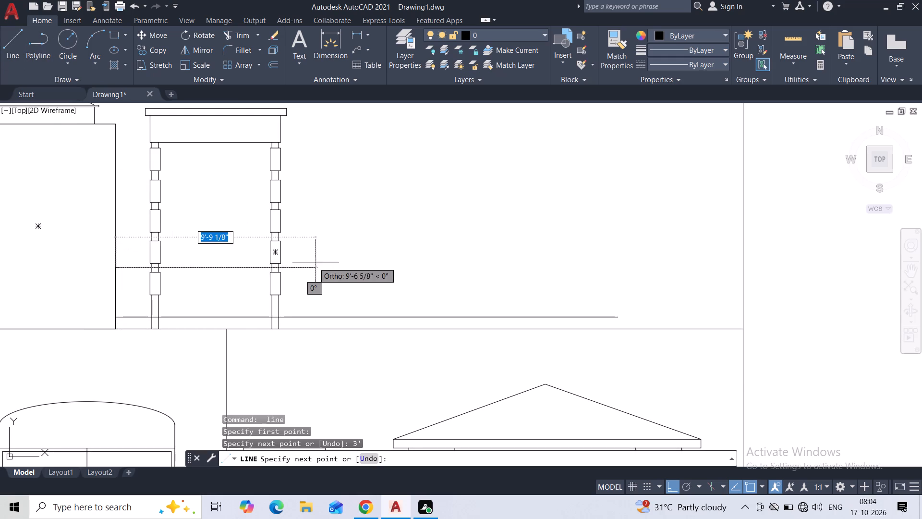
left_click(619, 281)
key("Escape")
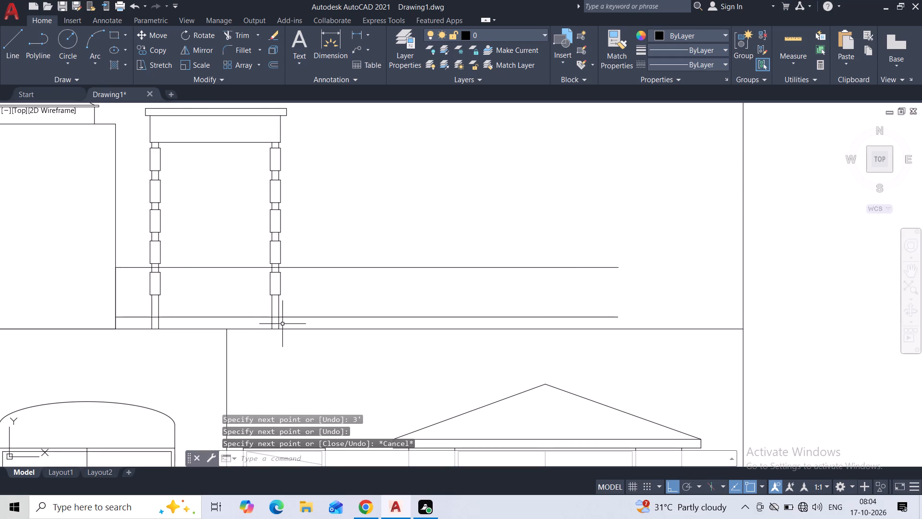
left_click(116, 295)
key("Delete")
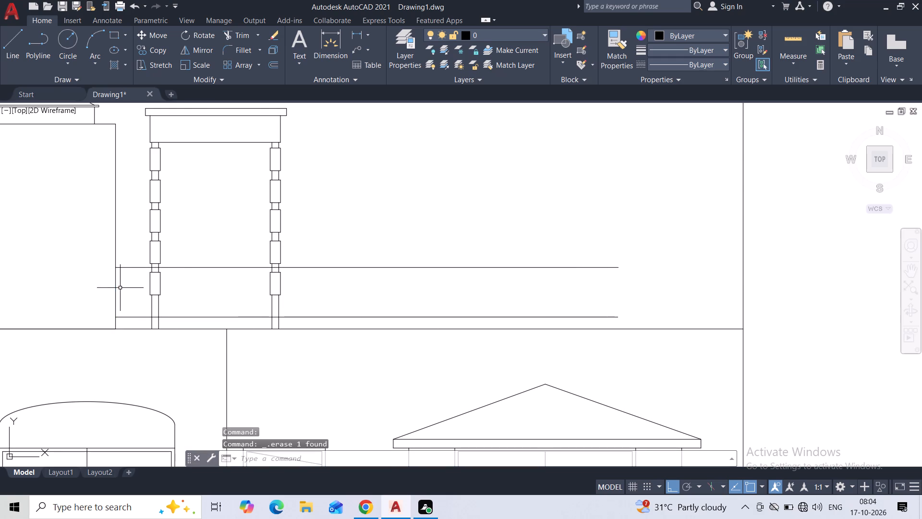
Offset the upper horizontal line 2" upward.
middle_click_drag(133, 278, 280, 358)
scroll(280, 358, "up", 2)
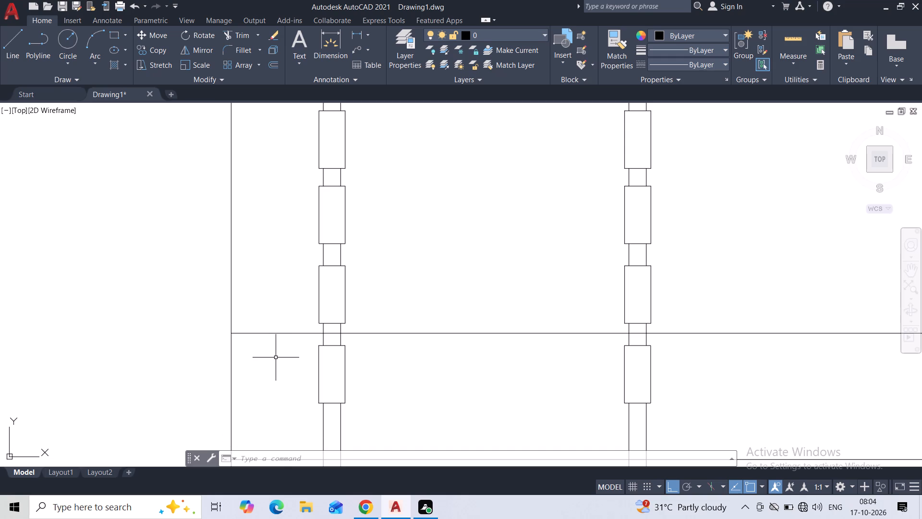
left_click(278, 333)
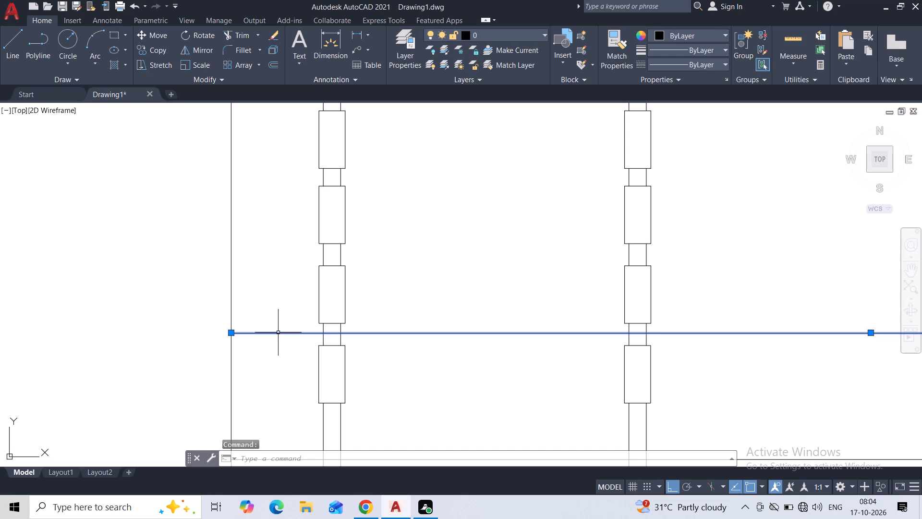
left_click(273, 63)
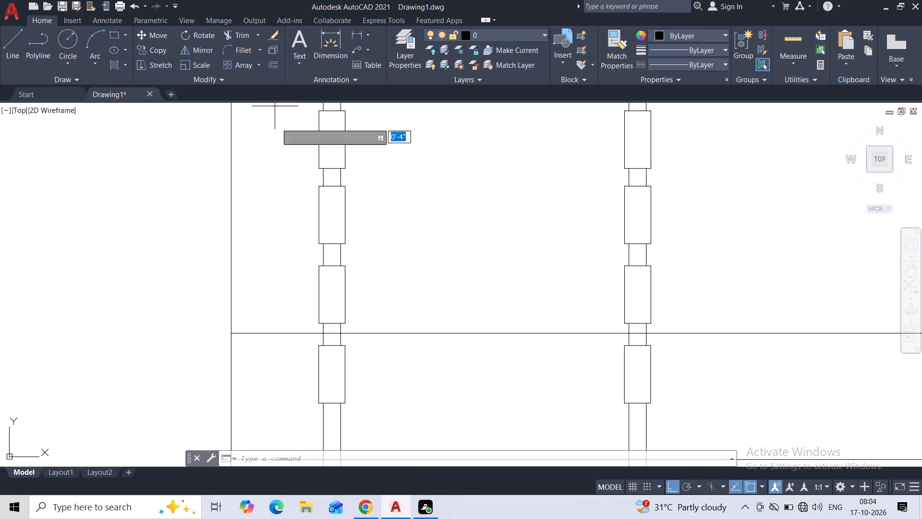
type("2\"")
key("Return")
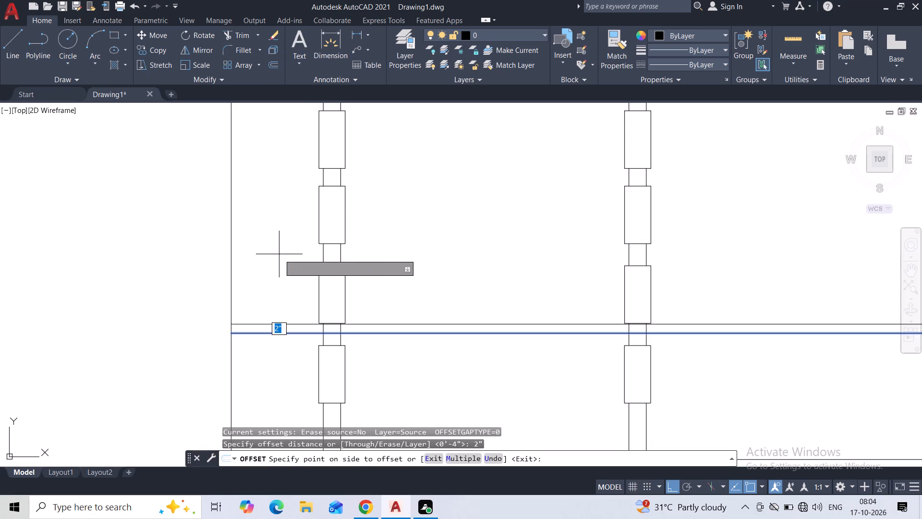
left_click(279, 253)
scroll(273, 296, "down", 2)
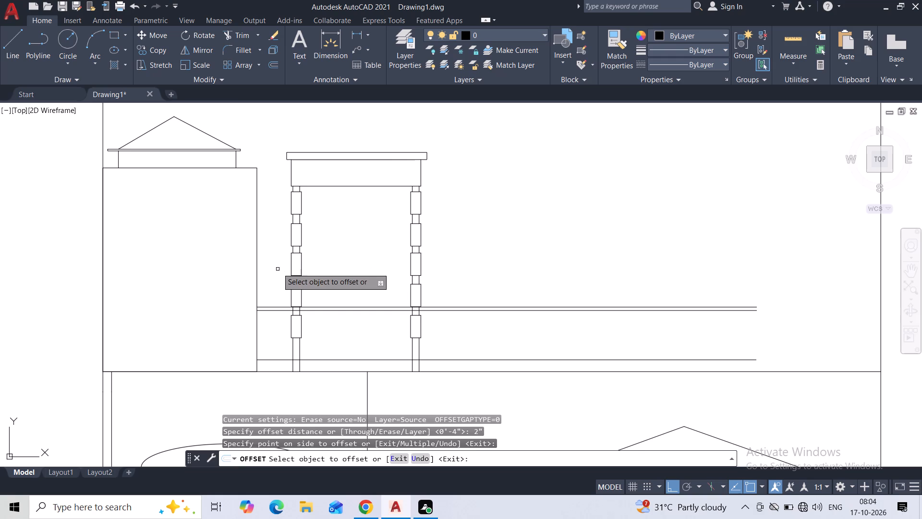
key("Escape")
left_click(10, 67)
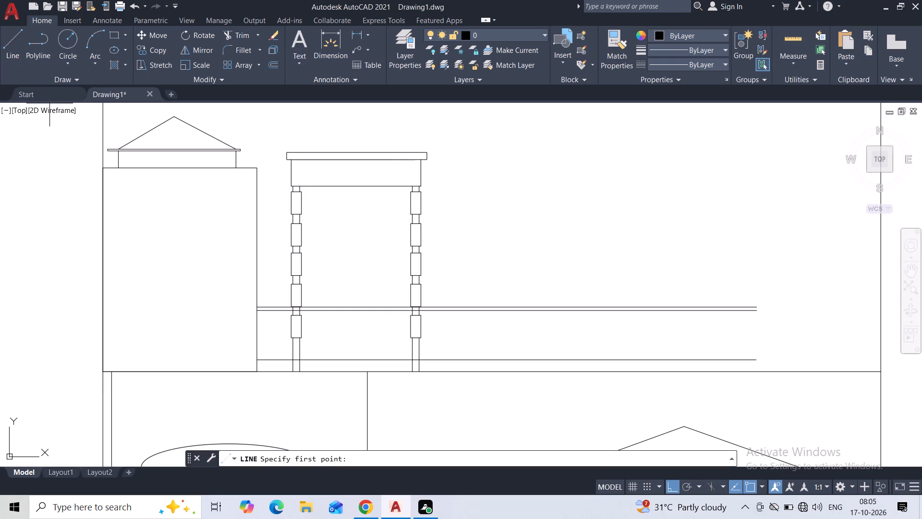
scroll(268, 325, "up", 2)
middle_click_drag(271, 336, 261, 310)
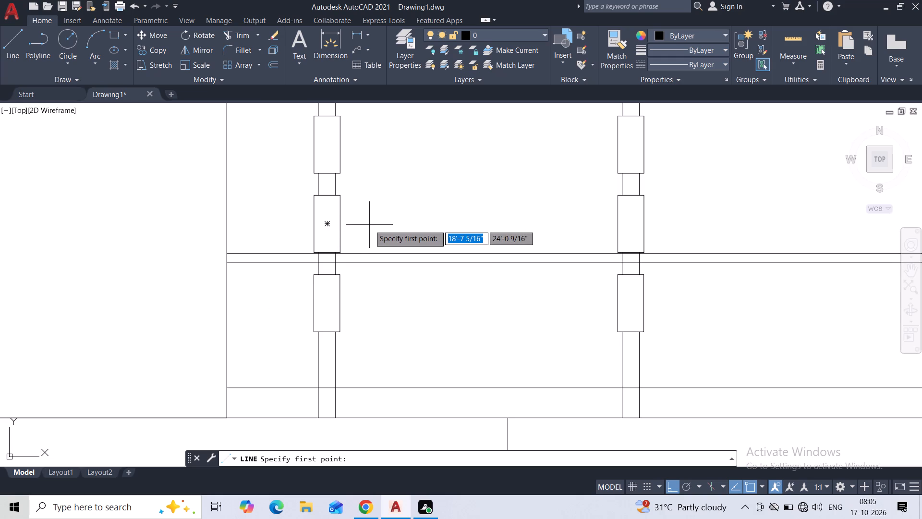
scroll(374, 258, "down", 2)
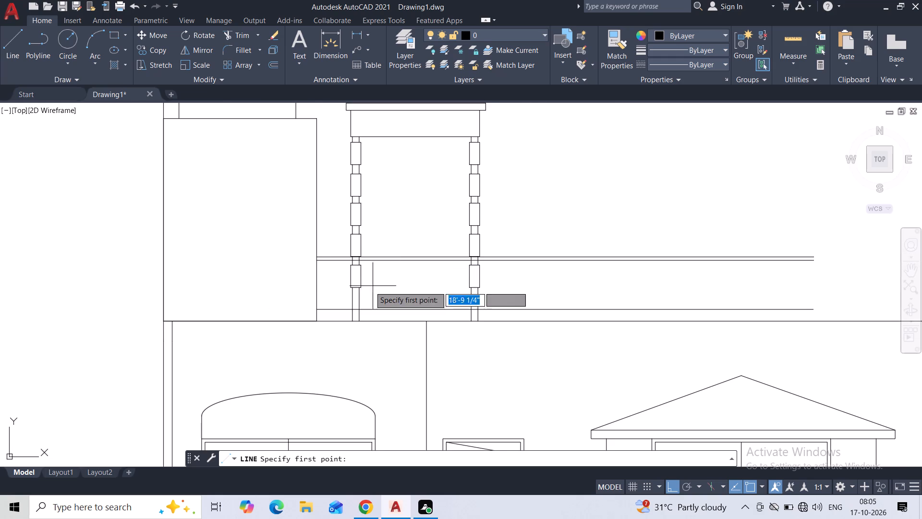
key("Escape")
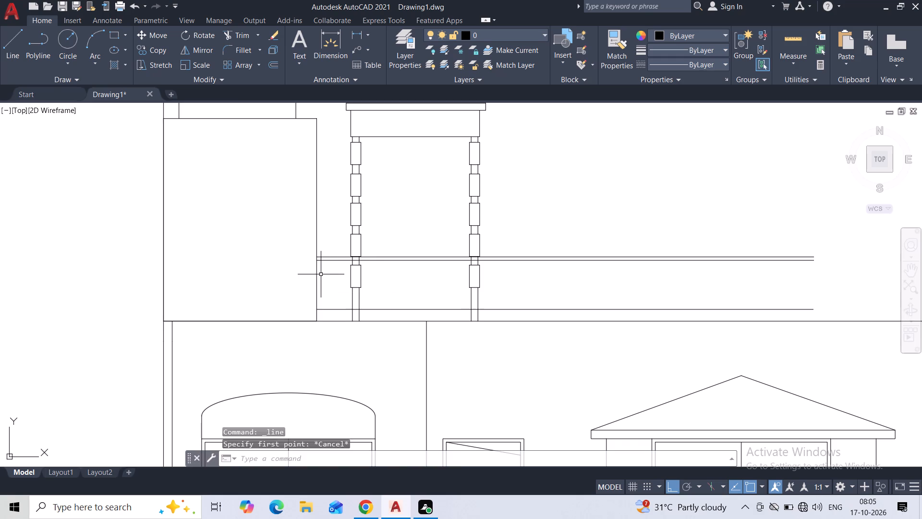
Copy the two closely spaced upper railing lines straight down to the base of the pillars' lowest rectangles.
left_click(328, 248)
left_click(328, 267)
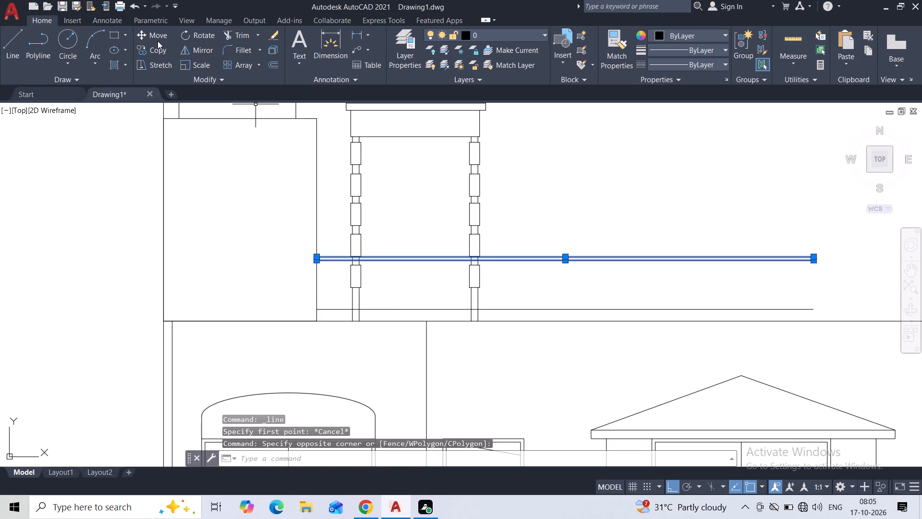
left_click(149, 48)
scroll(334, 259, "up", 2)
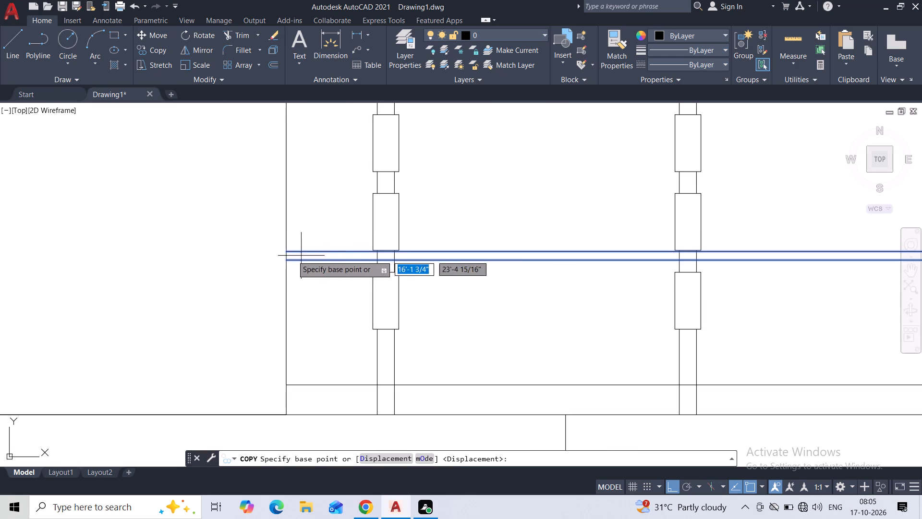
left_click(285, 252)
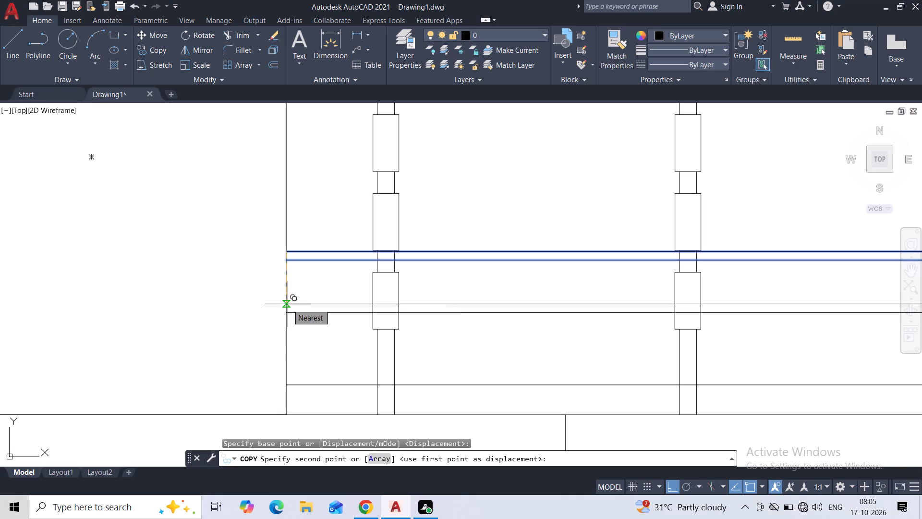
left_click(287, 331)
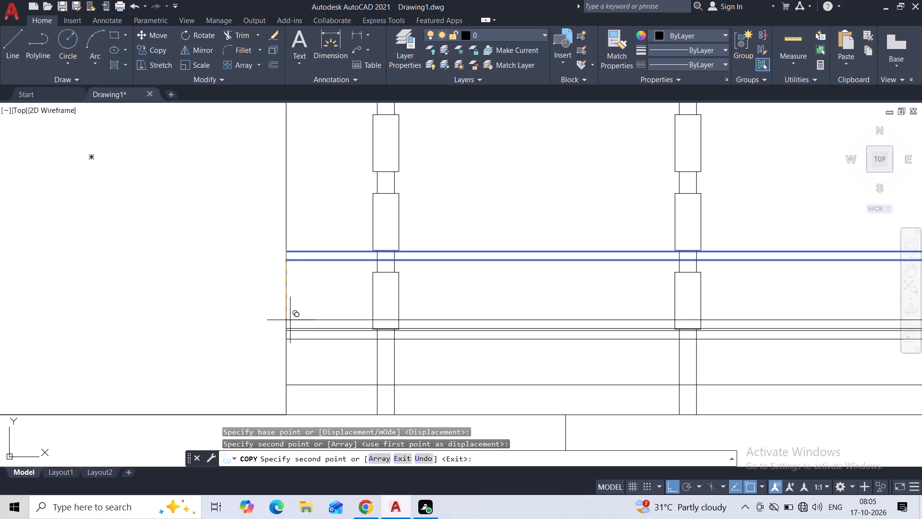
key("Escape")
Draw three vertical baluster lines about 10 5/8" tall below the copied rail, between the gabled block's wall and the left pillar.
middle_click_drag(310, 292, 298, 193)
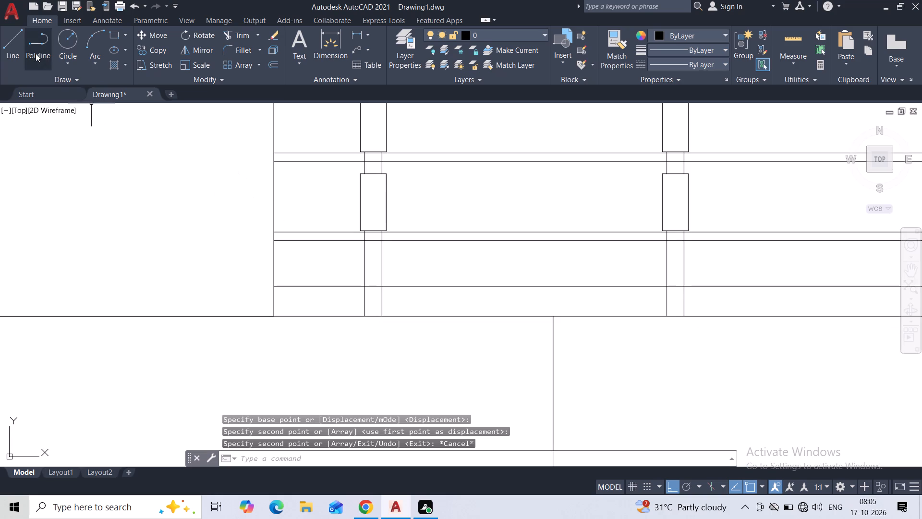
left_click(18, 49)
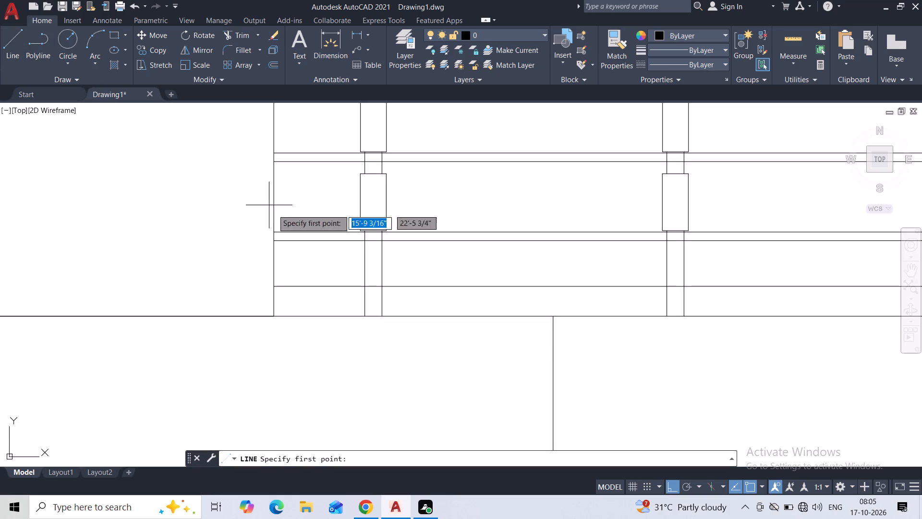
scroll(300, 266, "up", 2)
left_click(265, 204)
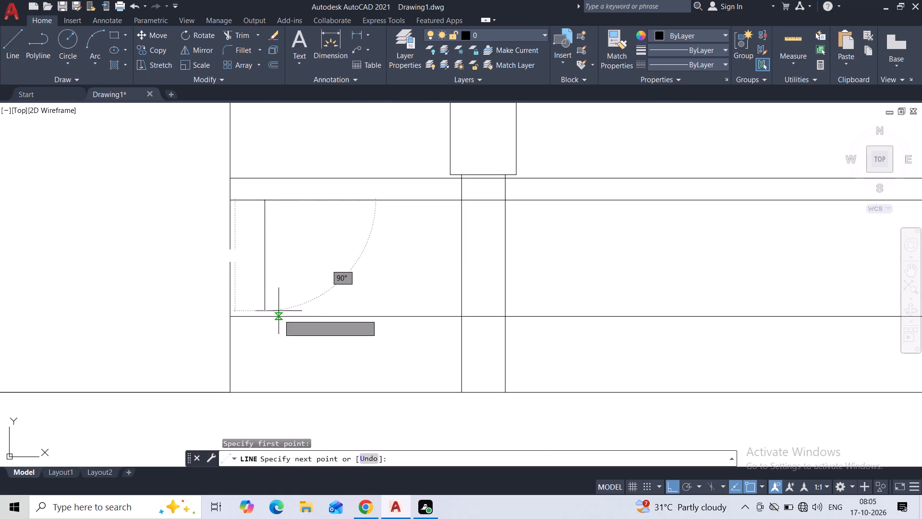
left_click(268, 318)
key("Escape")
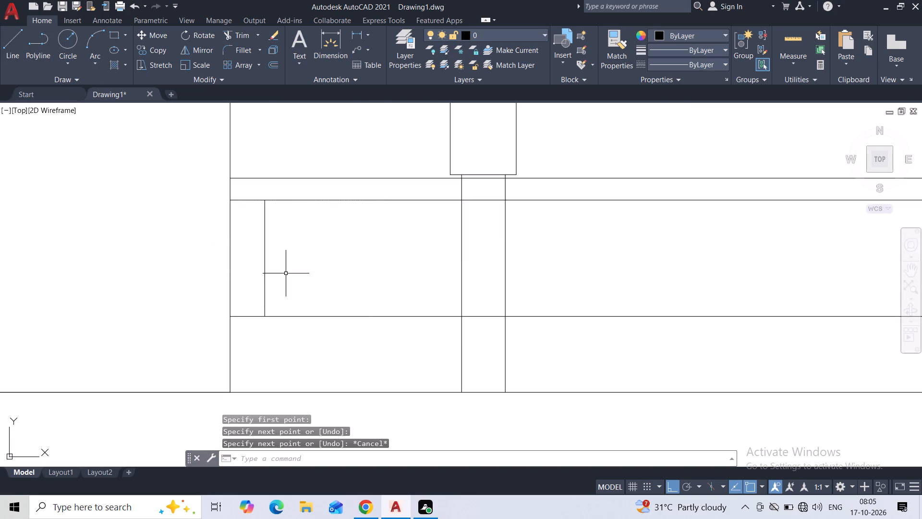
key("space")
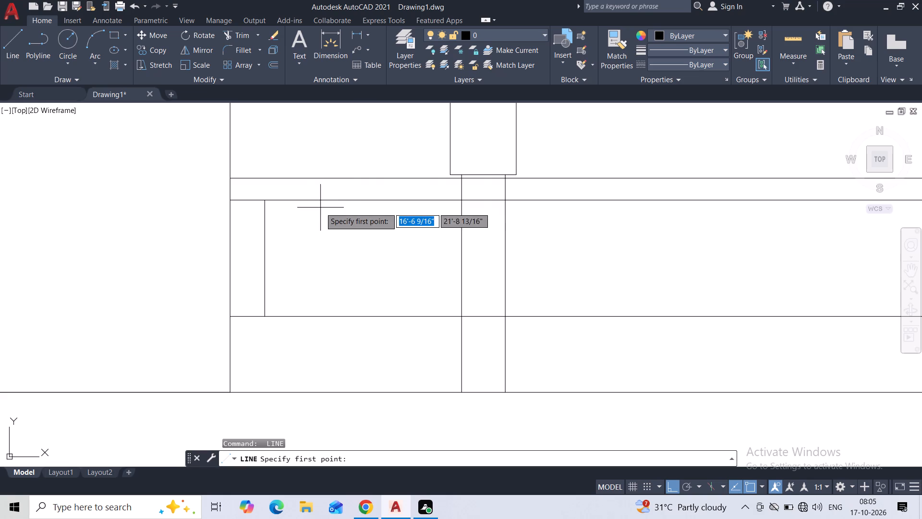
left_click(306, 203)
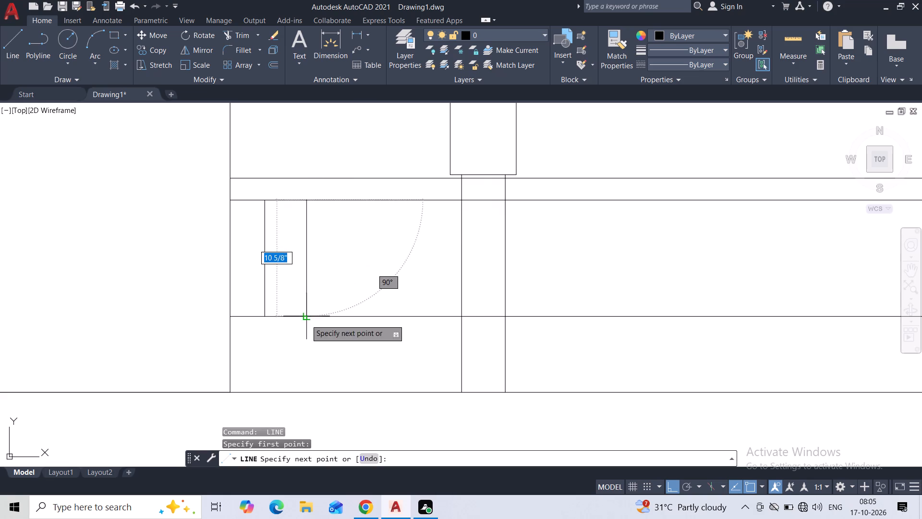
left_click(306, 320)
key("space")
key("space")
left_click(359, 205)
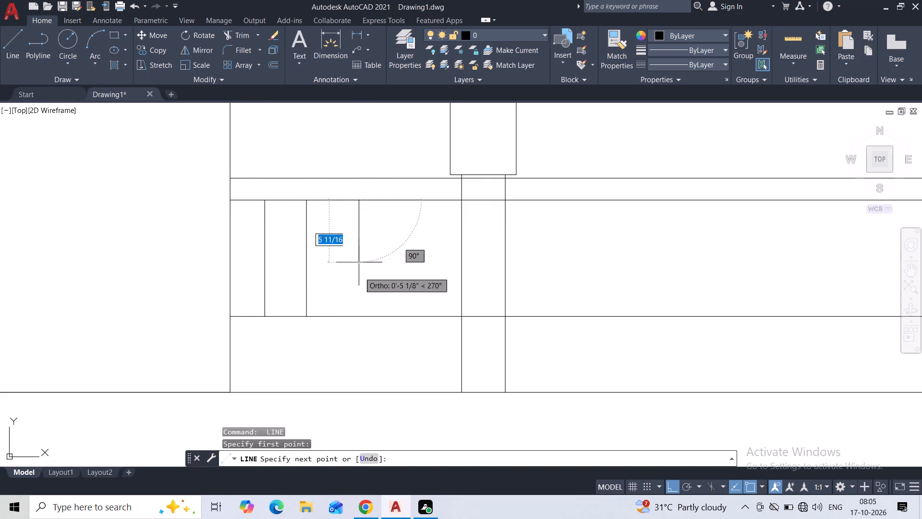
left_click(361, 317)
key("space")
Draw two aligned short vertical lines between the pillars, one about 3" down from the copied rail and one up from the bottom line.
scroll(374, 252, "down", 1)
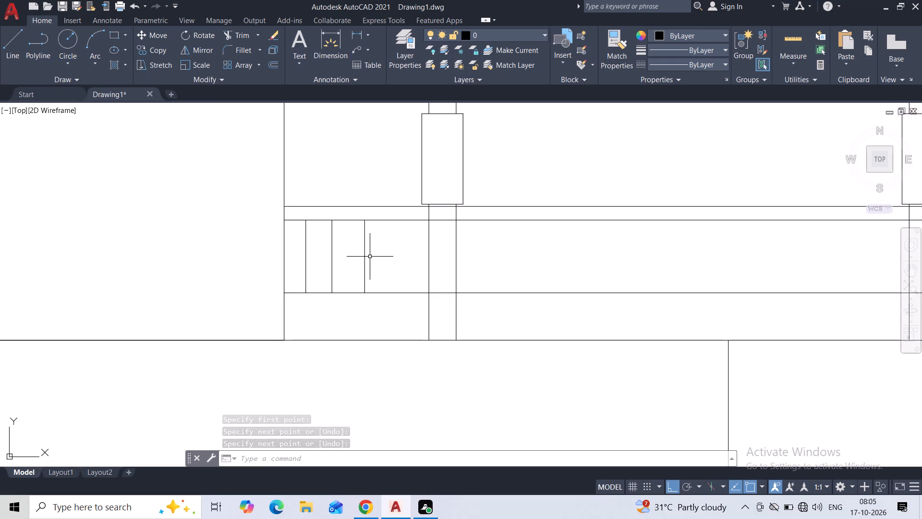
scroll(368, 252, "down", 3)
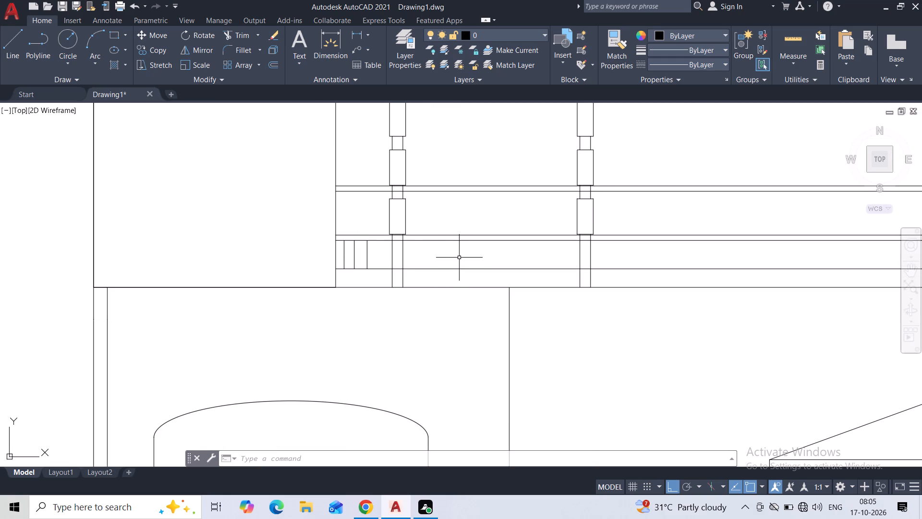
key("space")
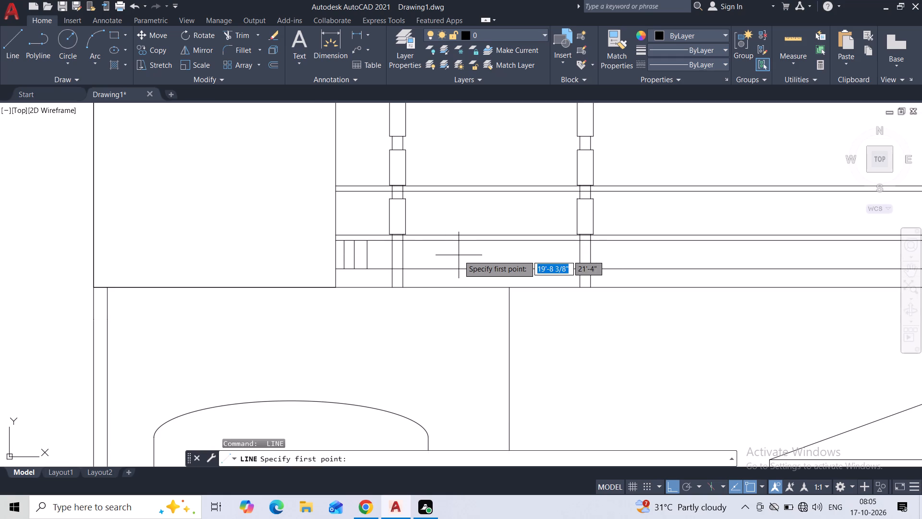
scroll(454, 251, "up", 2)
left_click(431, 223)
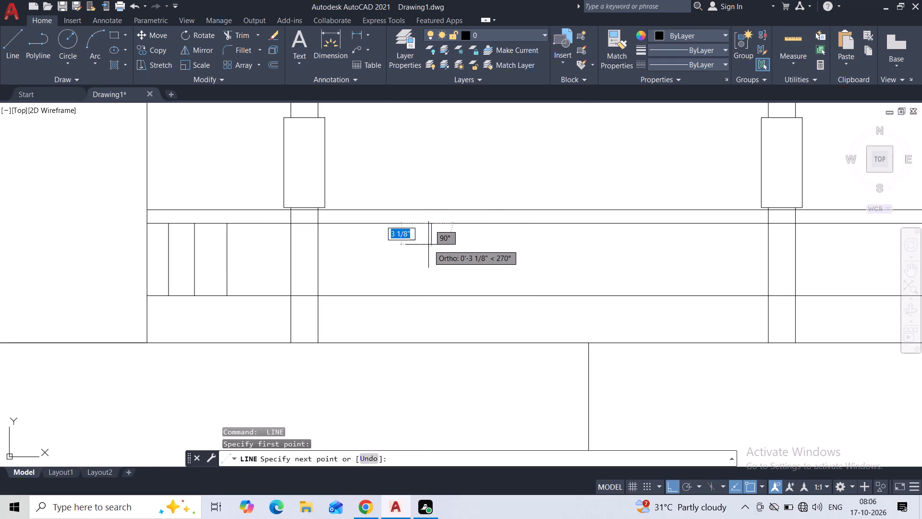
left_click(428, 245)
key("Escape")
key("space")
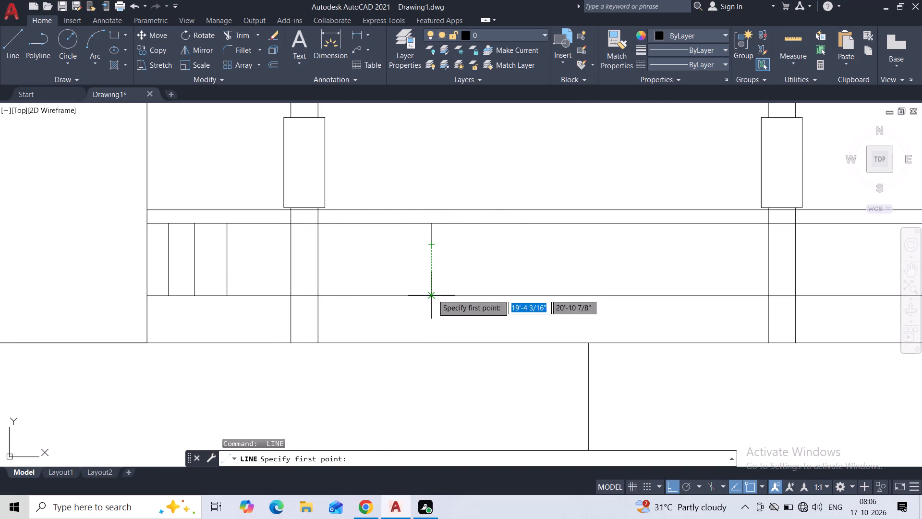
left_click(433, 294)
left_click(433, 277)
key("Escape")
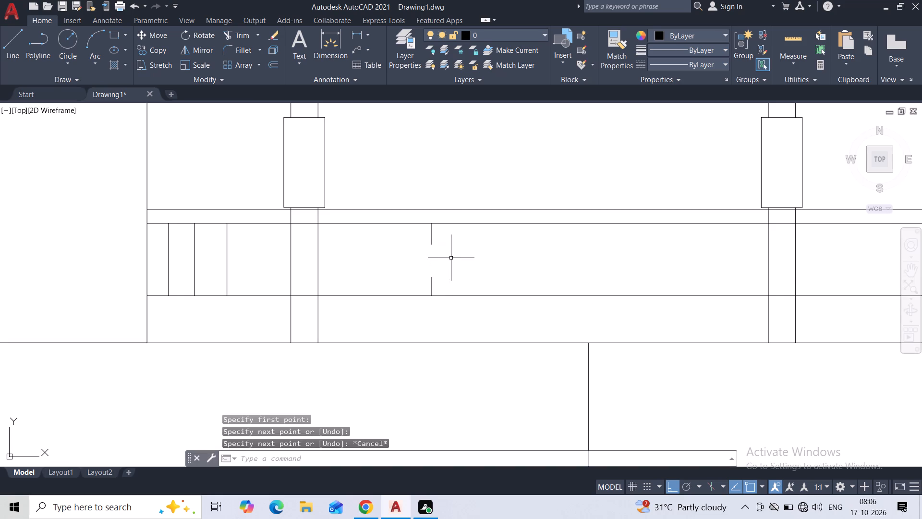
Draw a rectangle about 3 9/16" by 4 11/16" in the gap between the two short vertical lines.
left_click(112, 37)
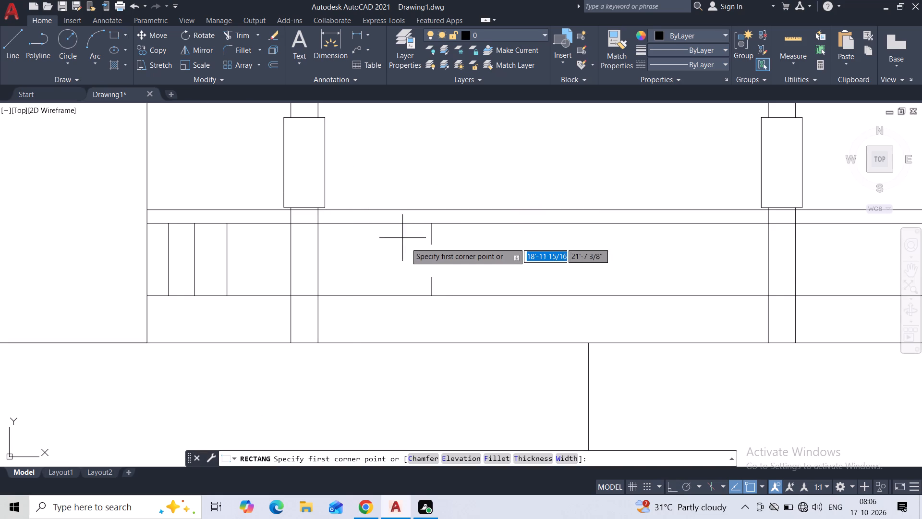
left_click(422, 244)
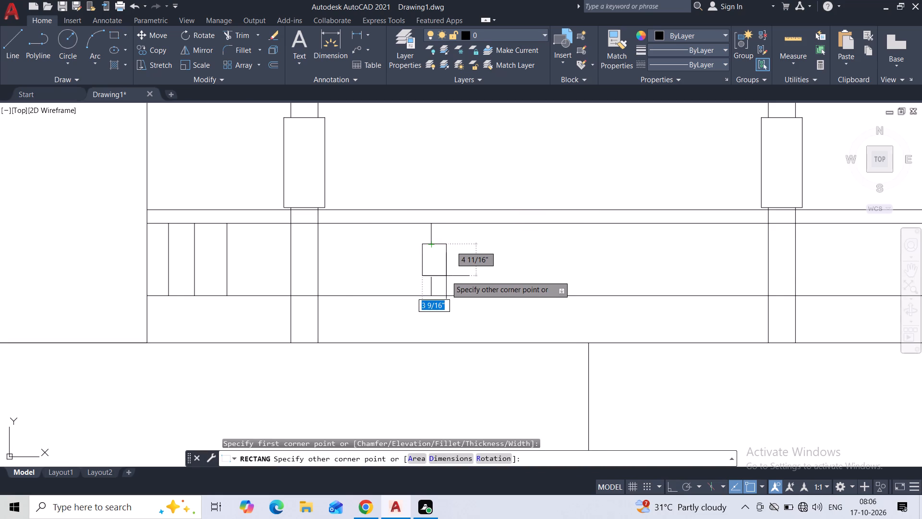
left_click(446, 276)
key("Escape")
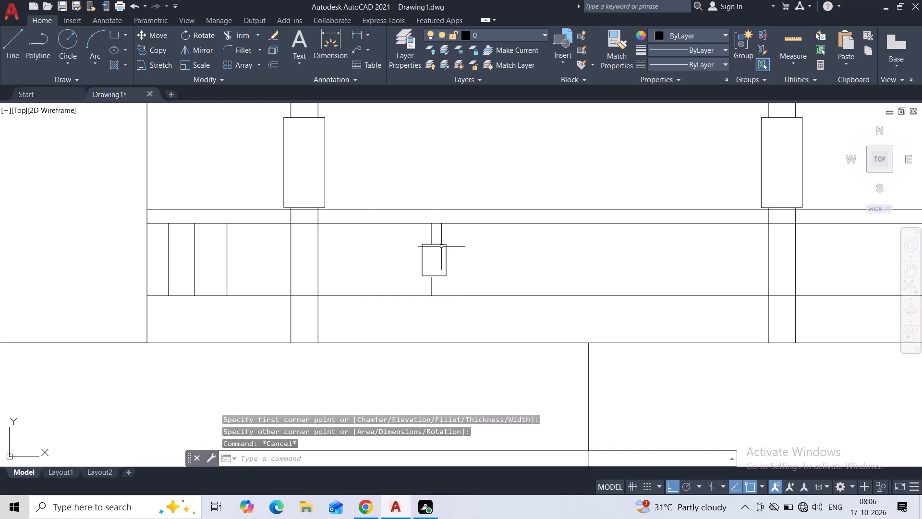
Copy the small baluster rectangle horizontally to the right, leaving a small gap beside the original.
left_click(444, 245)
left_click(166, 45)
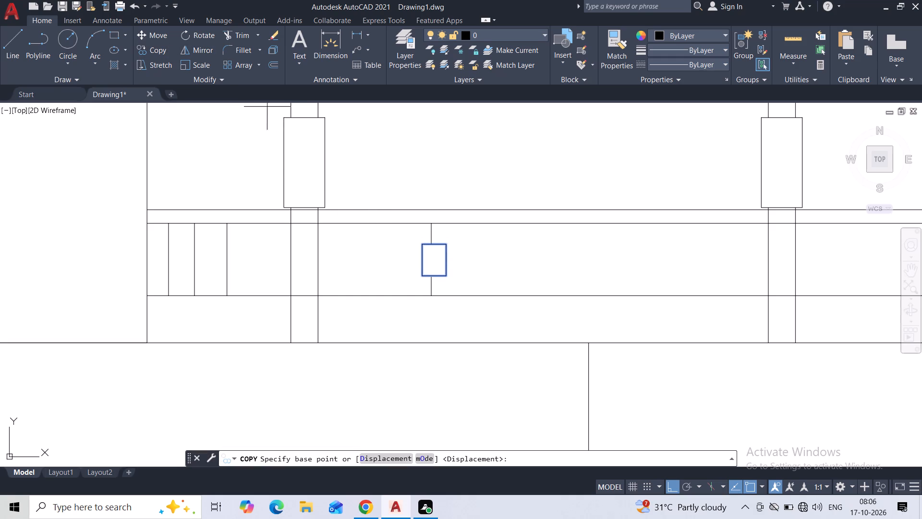
left_click(449, 248)
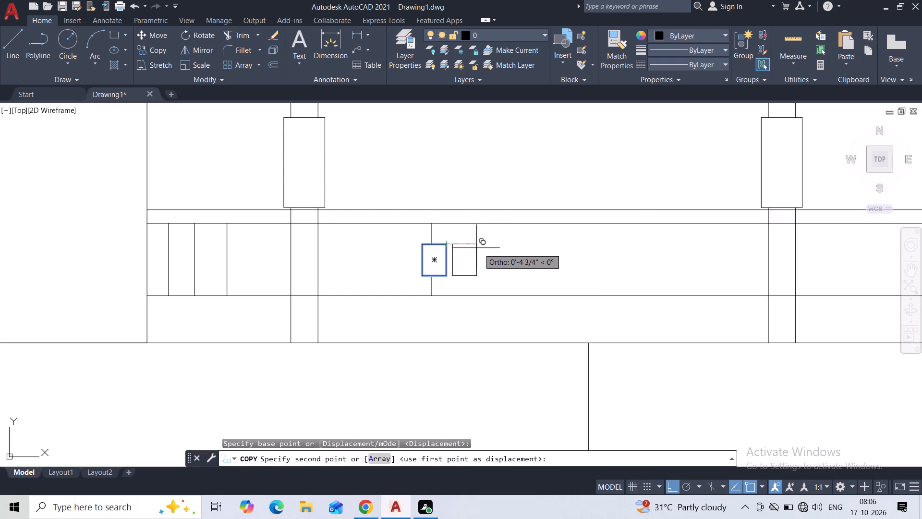
left_click(494, 250)
key("Escape")
Draw a vertical line midway between the two pillars, from the beam's underside down to the upper railing line.
scroll(521, 246, "down", 2)
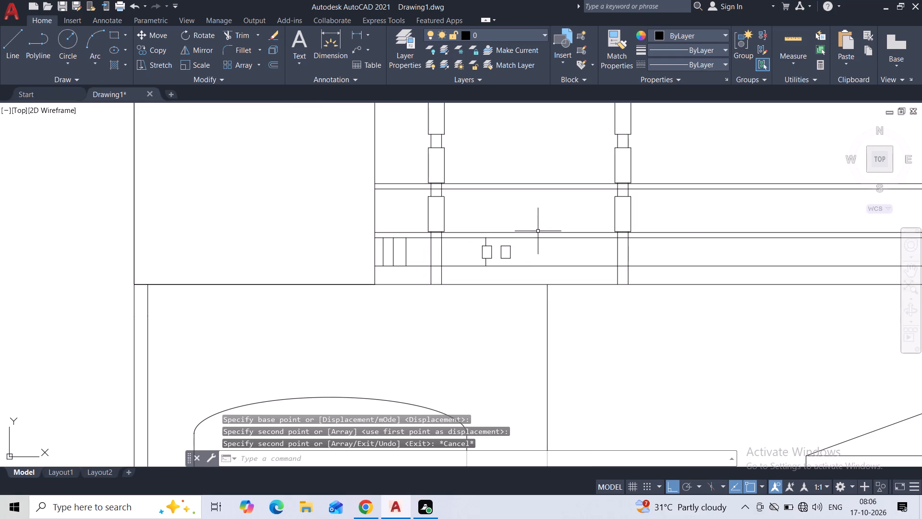
middle_click_drag(535, 221, 491, 280)
scroll(496, 218, "down", 1)
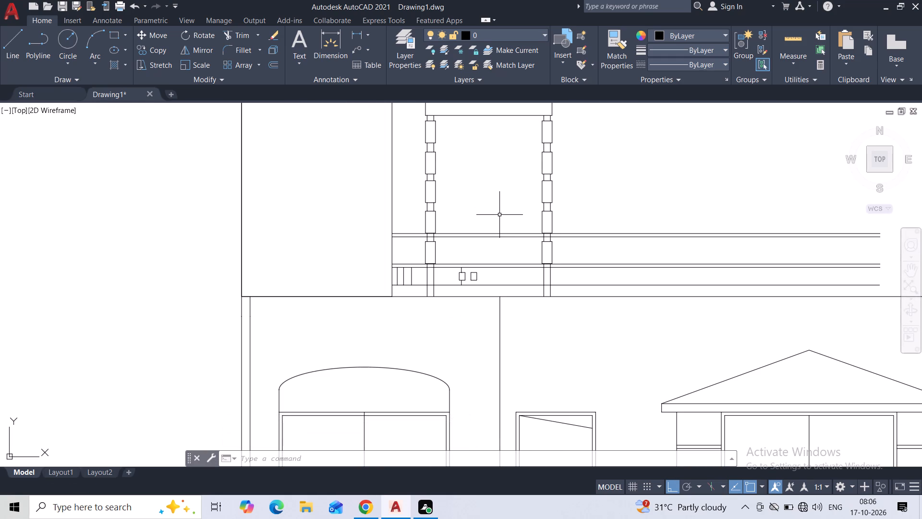
left_click(21, 56)
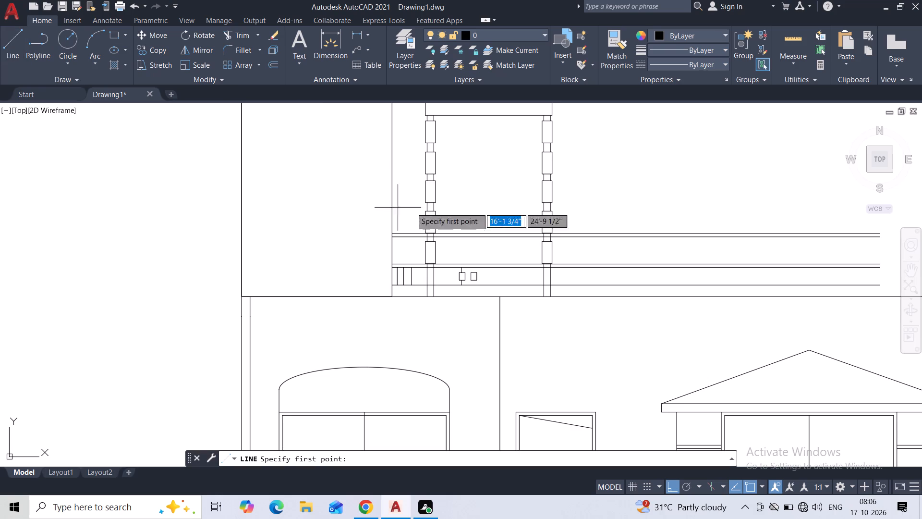
left_click(485, 116)
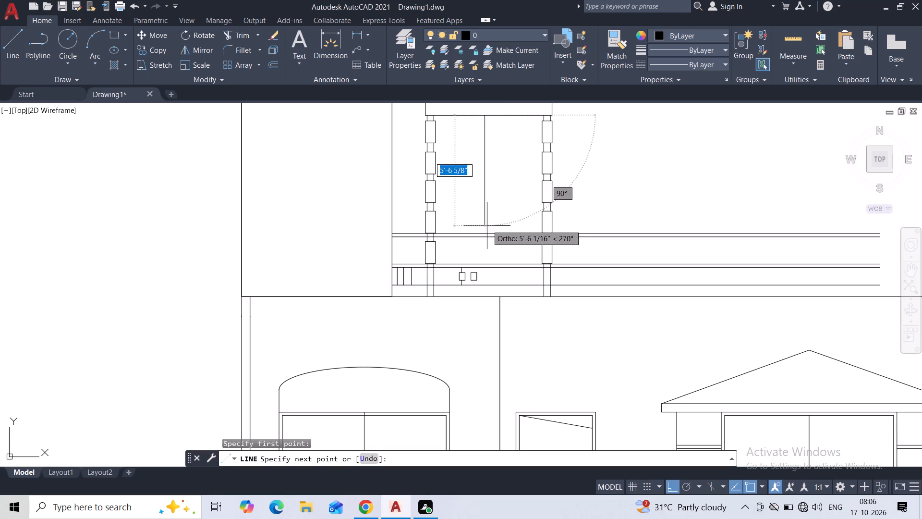
left_click(486, 230)
key("Escape")
Offset the vertical line between the pillars 2" to the right.
left_click(498, 172)
left_click(470, 180)
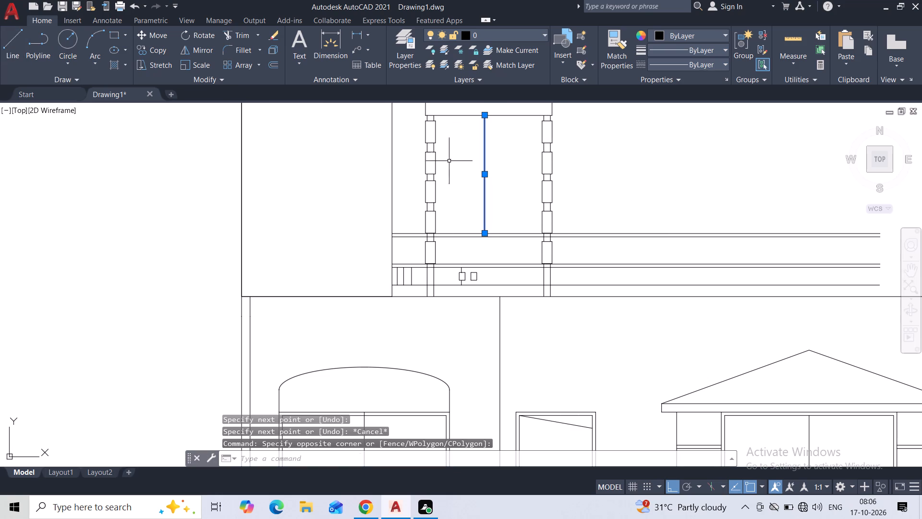
left_click(274, 66)
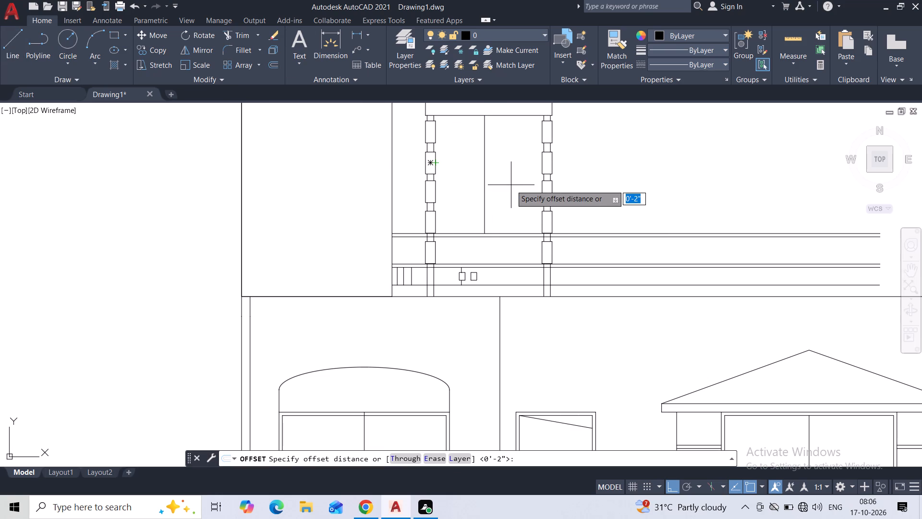
type("2\"")
key("Return")
left_click(510, 184)
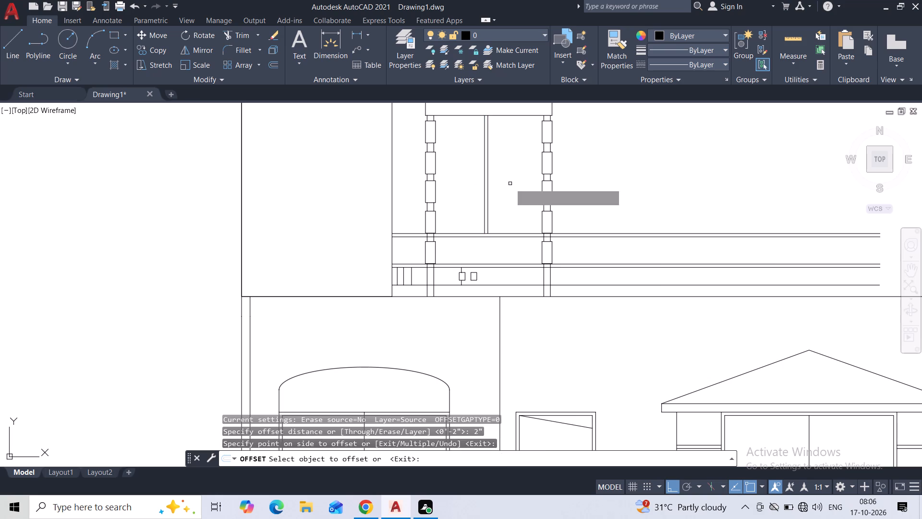
scroll(509, 181, "down", 2)
middle_click_drag(579, 181, 512, 265)
key("Escape")
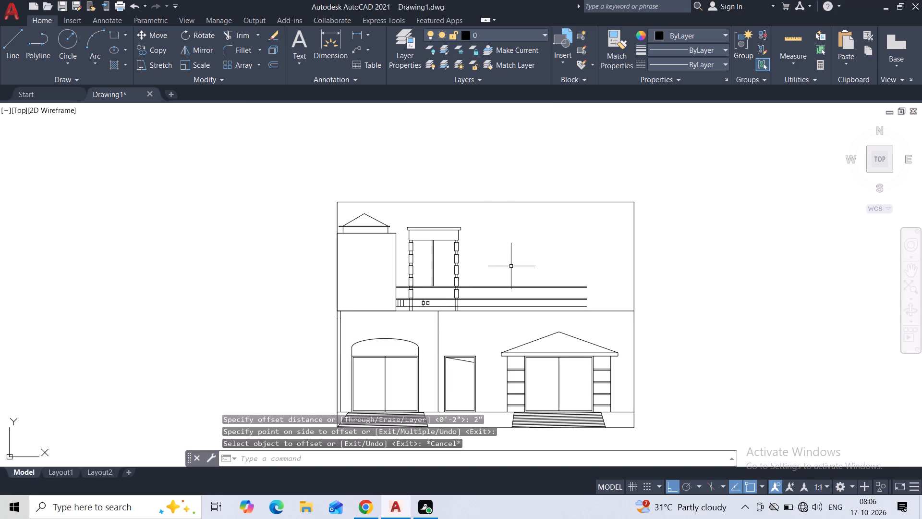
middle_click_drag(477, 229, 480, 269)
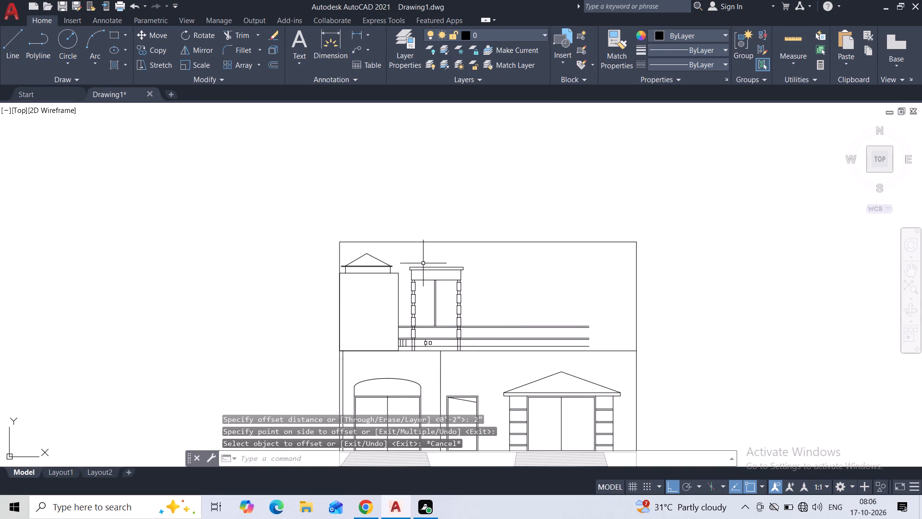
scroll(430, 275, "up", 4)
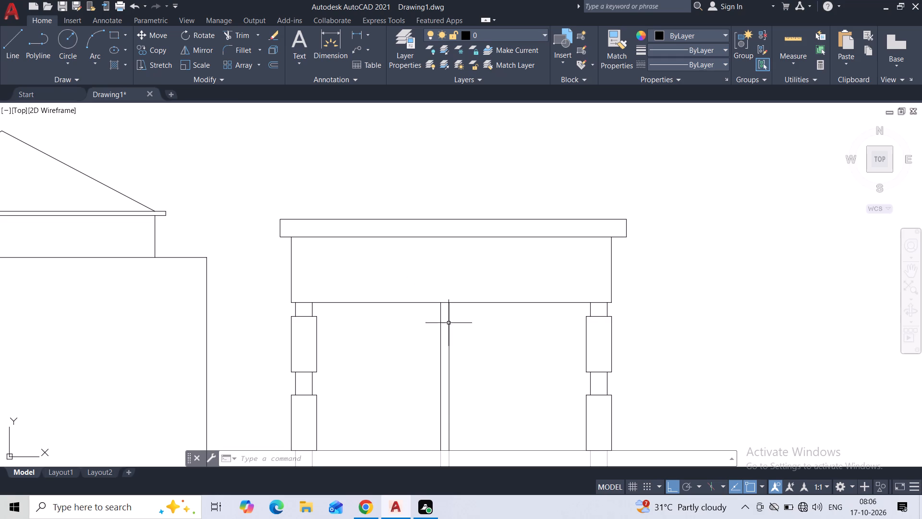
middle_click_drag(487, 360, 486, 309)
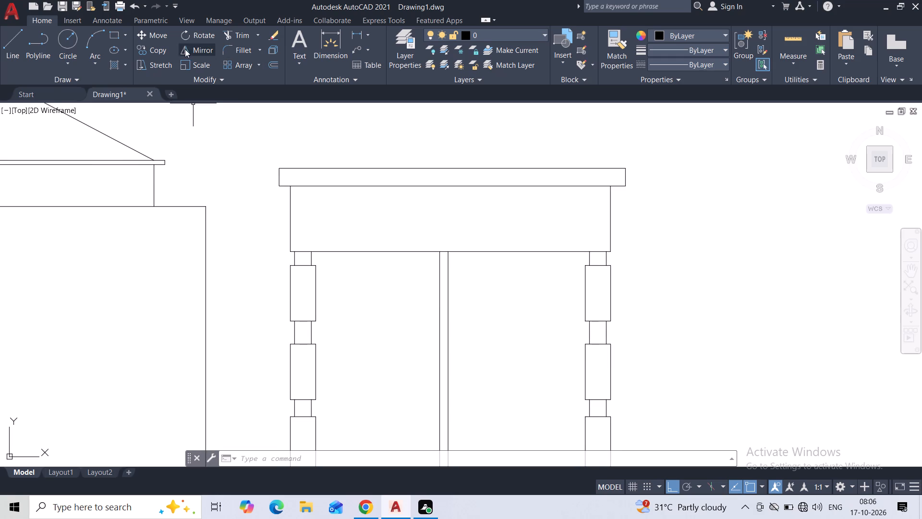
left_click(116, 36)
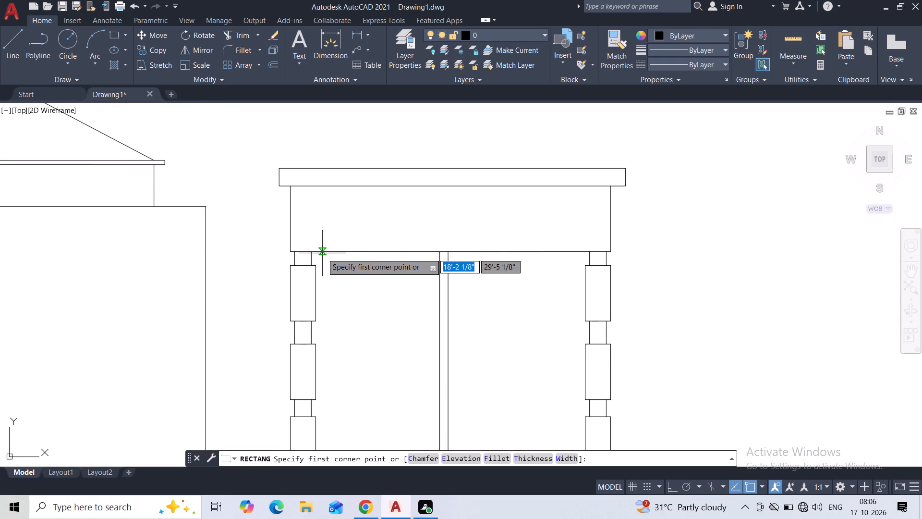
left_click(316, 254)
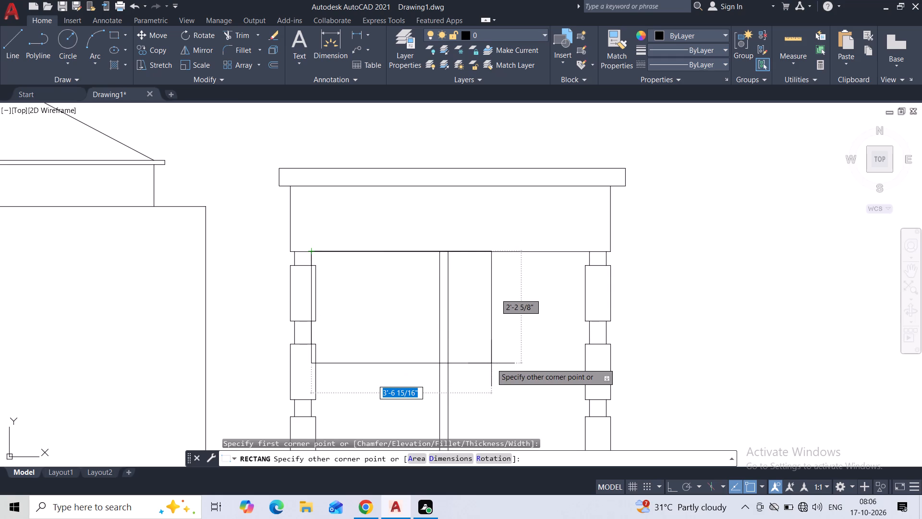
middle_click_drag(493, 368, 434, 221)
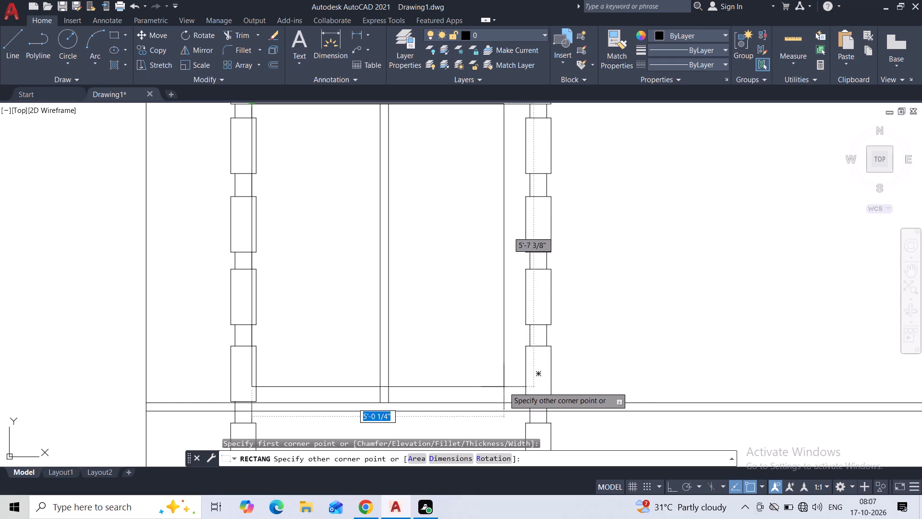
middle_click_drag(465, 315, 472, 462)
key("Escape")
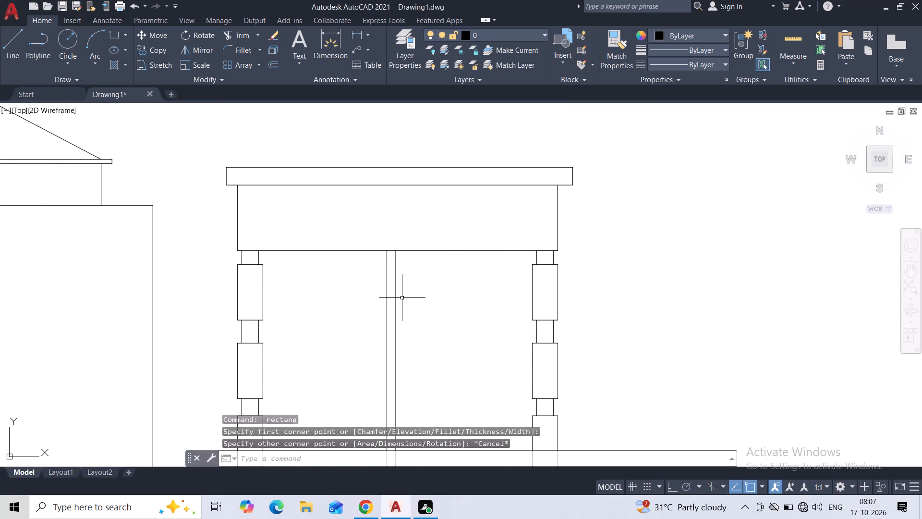
Draw a short vertical line from the inner top corner of the left pillar's uppermost block up to the beam's underside.
left_click(11, 48)
scroll(252, 261, "up", 2)
left_click(274, 267)
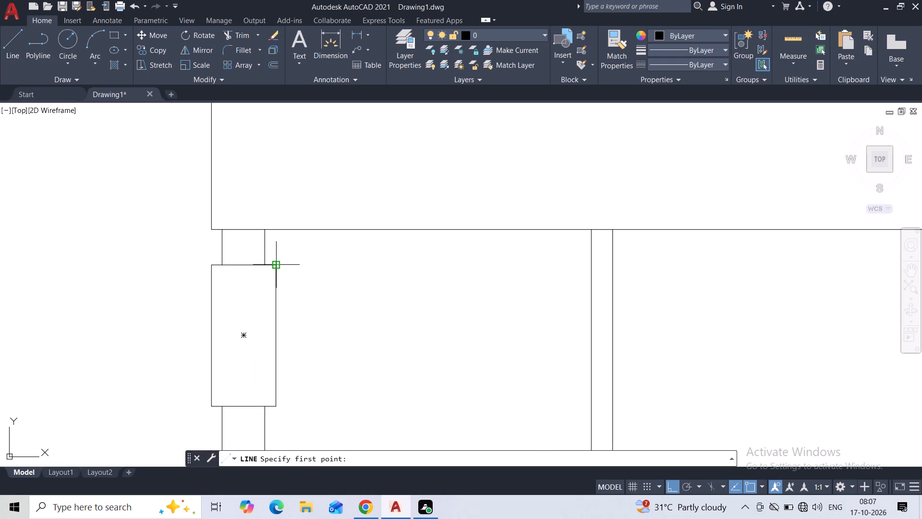
left_click(274, 235)
key("Escape")
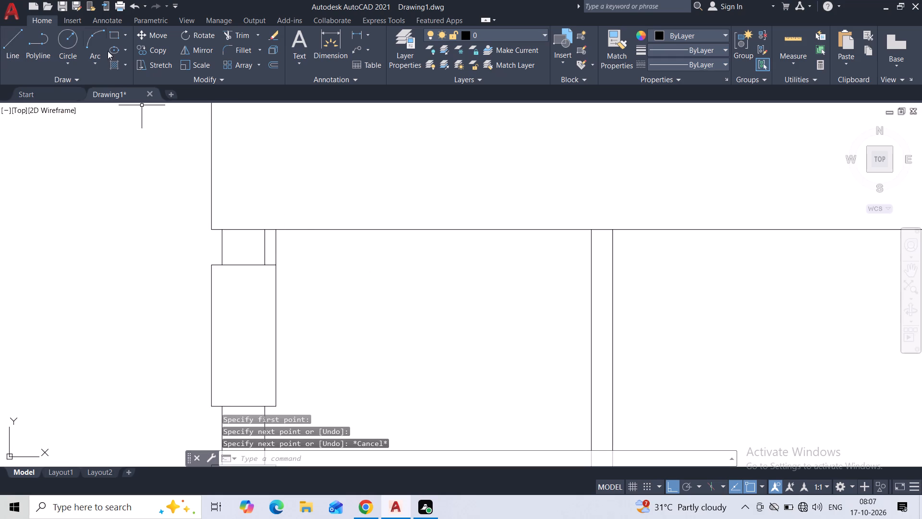
Draw a rectangle filling the opening between the pillars, from the short line's top at the beam to the right pillar at the upper railing line.
left_click(117, 36)
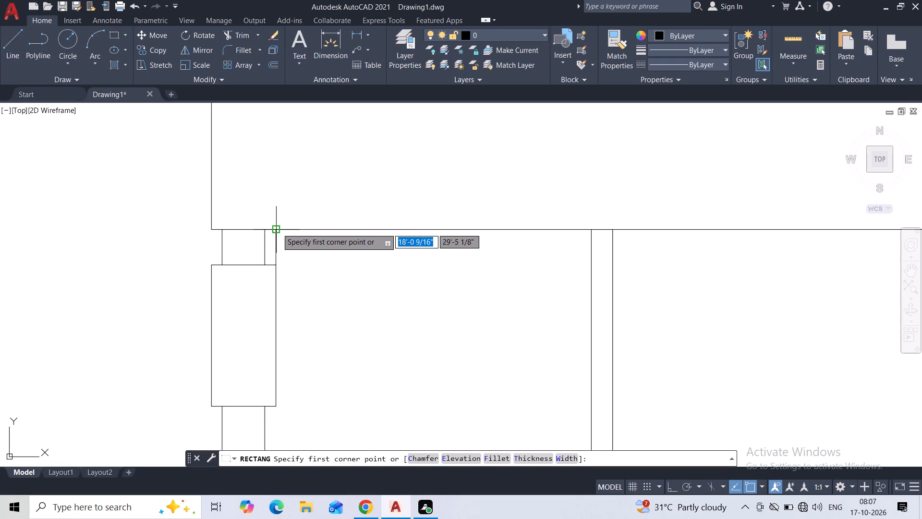
left_click(277, 228)
middle_click_drag(388, 303, 284, 74)
scroll(372, 249, "down", 3)
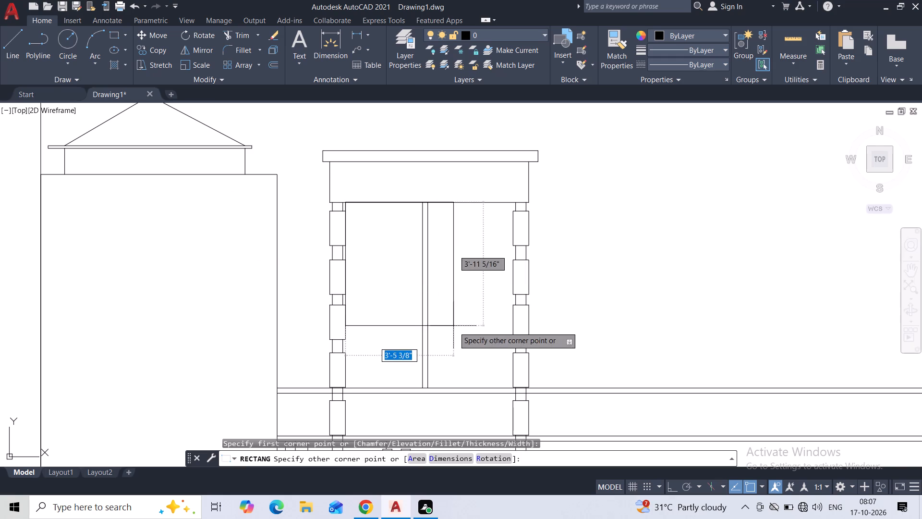
middle_click_drag(460, 332, 436, 275)
scroll(468, 317, "up", 2)
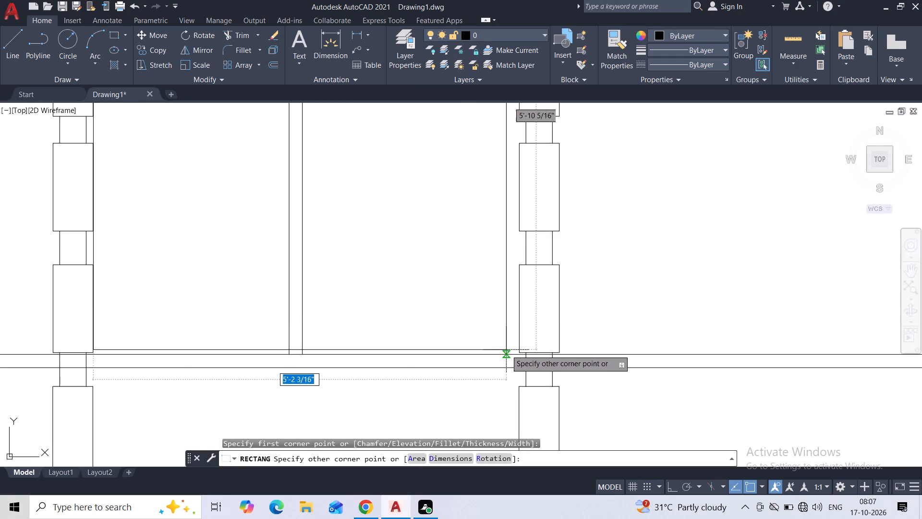
left_click(516, 352)
scroll(456, 265, "down", 2)
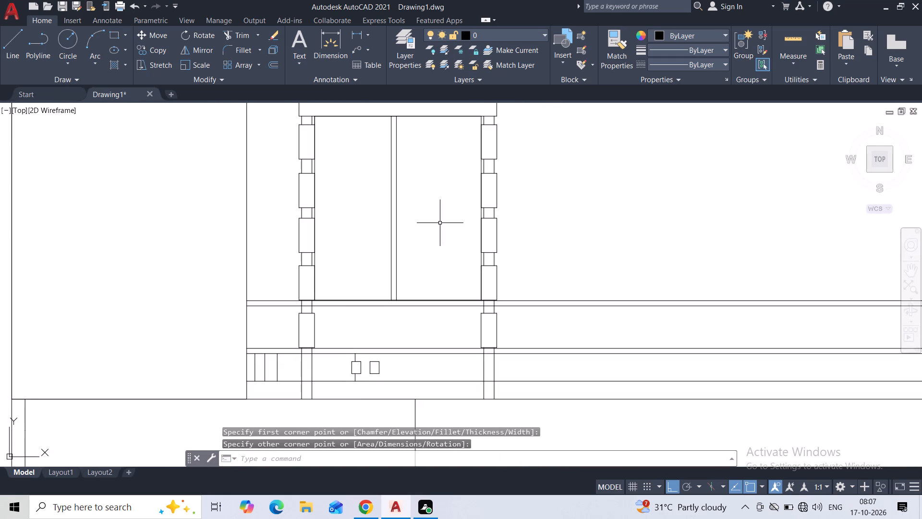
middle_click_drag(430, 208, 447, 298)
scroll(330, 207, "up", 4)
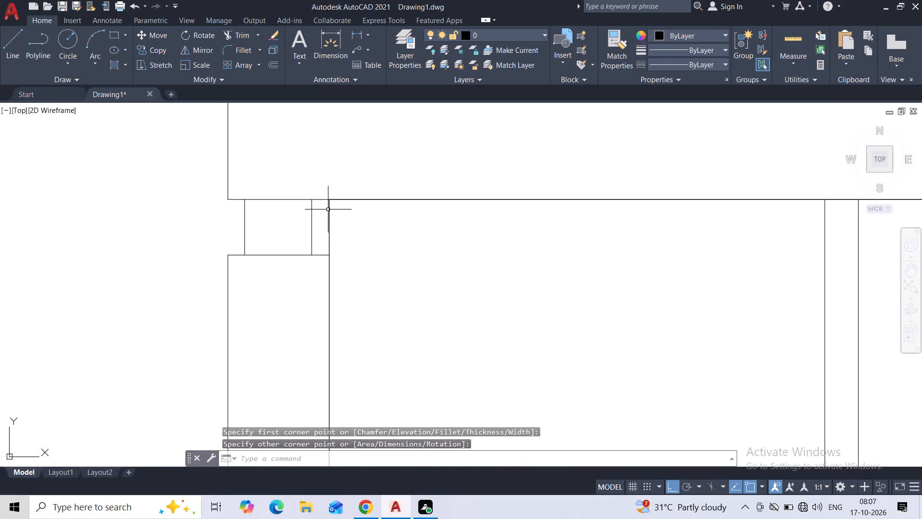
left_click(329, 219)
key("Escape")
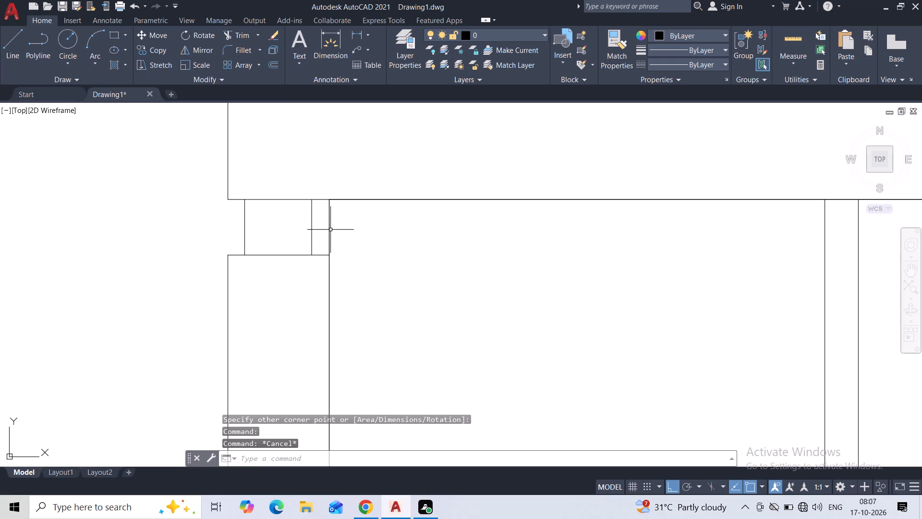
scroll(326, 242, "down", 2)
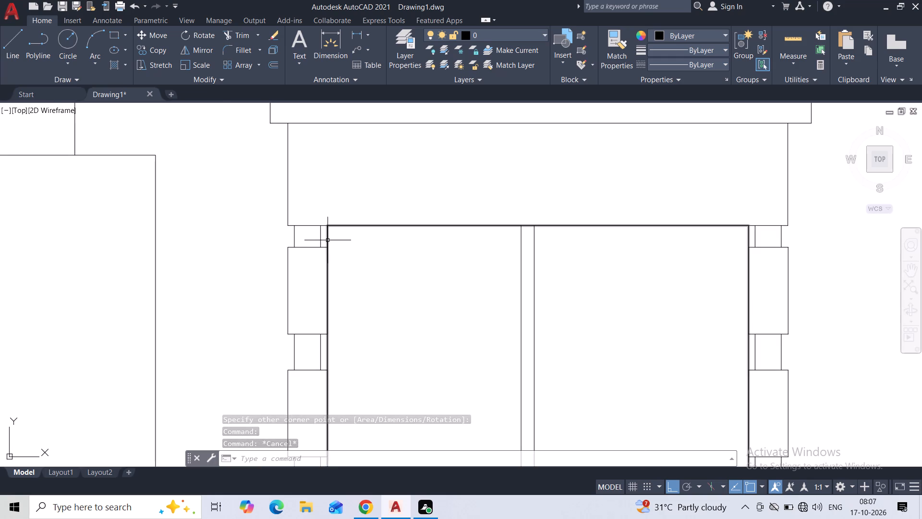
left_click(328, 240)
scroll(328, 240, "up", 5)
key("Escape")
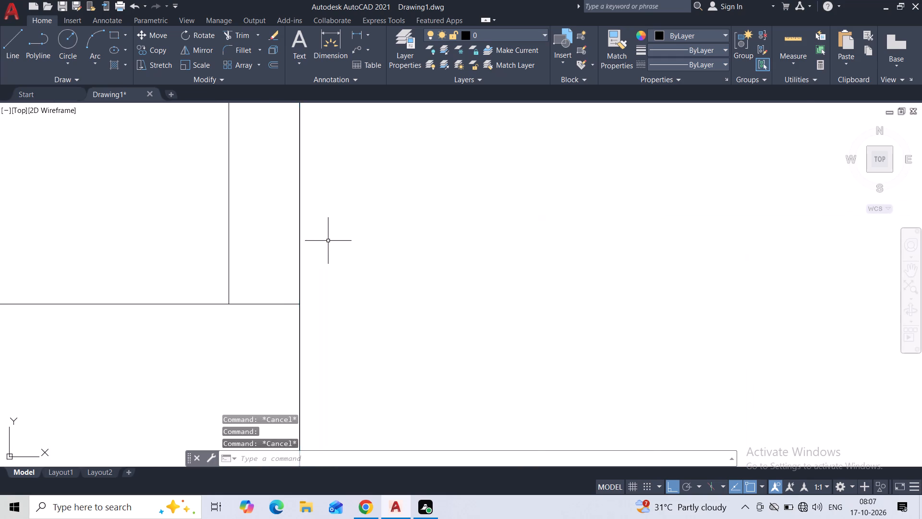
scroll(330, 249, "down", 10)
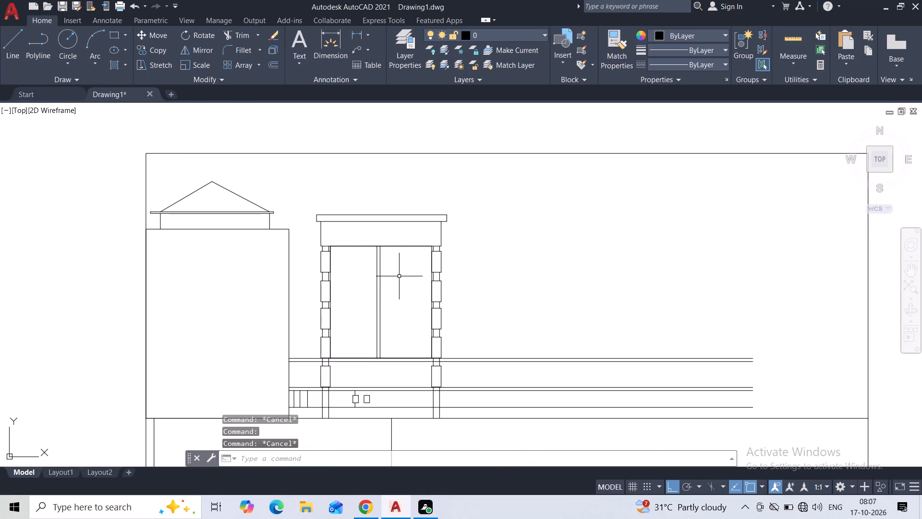
Offset the opening rectangle between the pillars 1" inward.
left_click(396, 247)
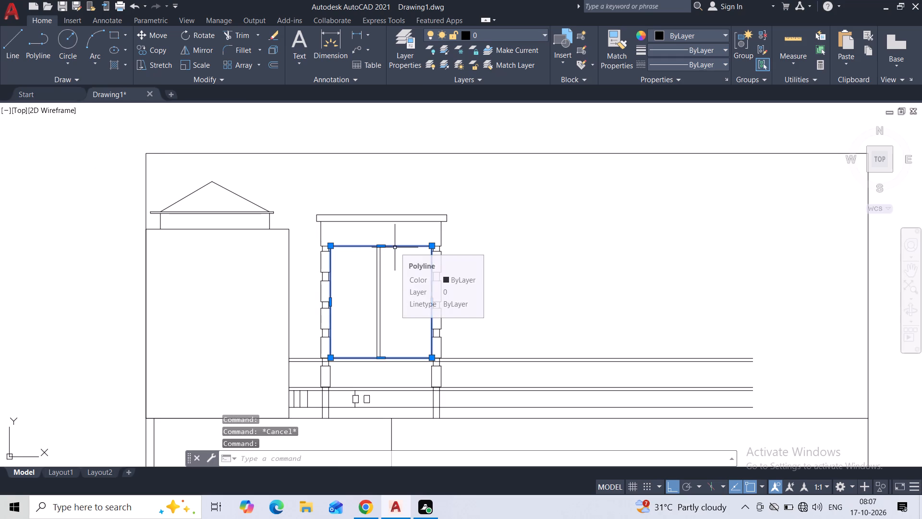
left_click(276, 65)
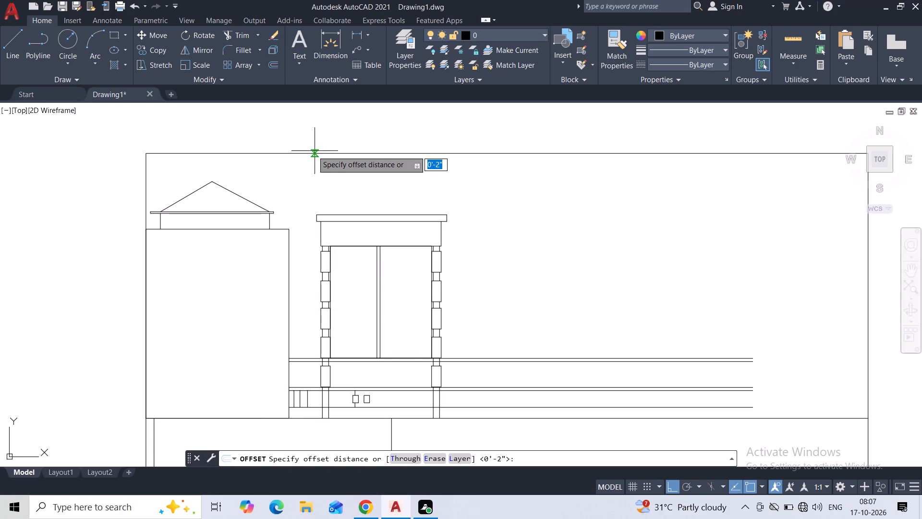
type("1\"")
key("Return")
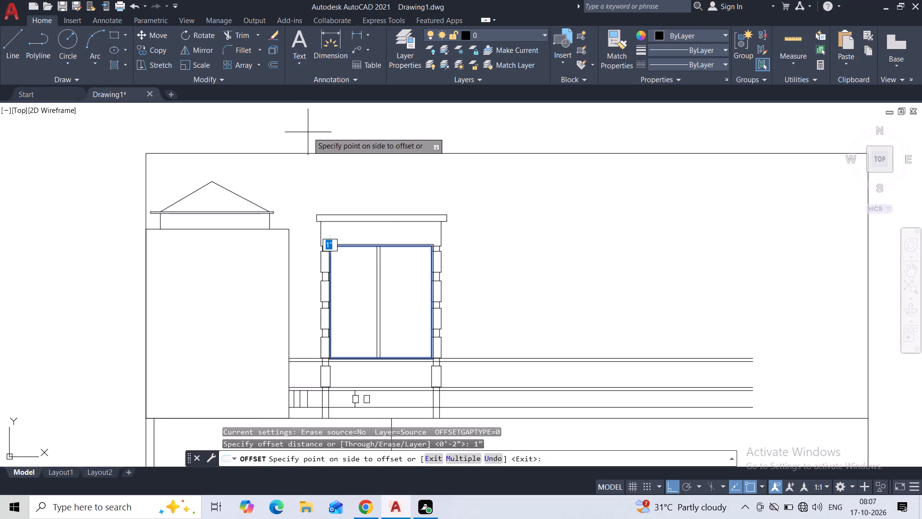
left_click(391, 289)
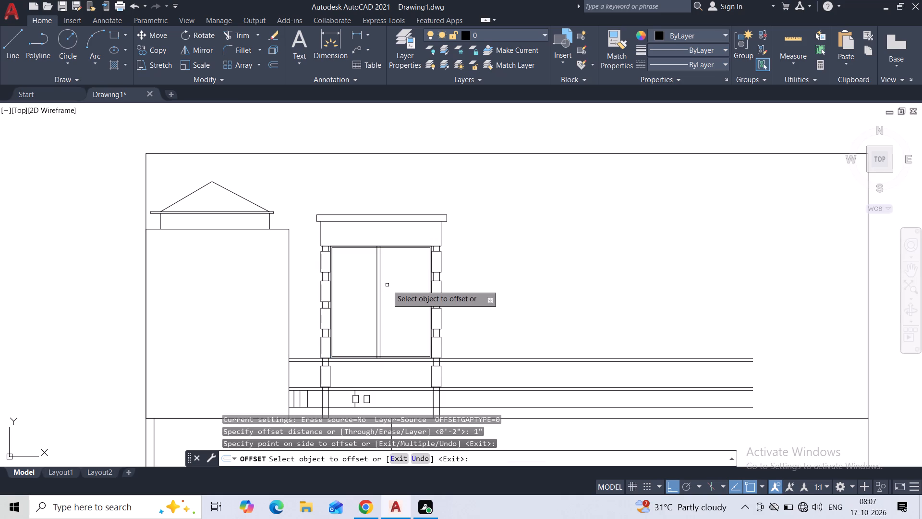
key("Escape")
Copy the slab outline above the pillared block about 8'-4" horizontally to the right.
scroll(486, 252, "down", 1)
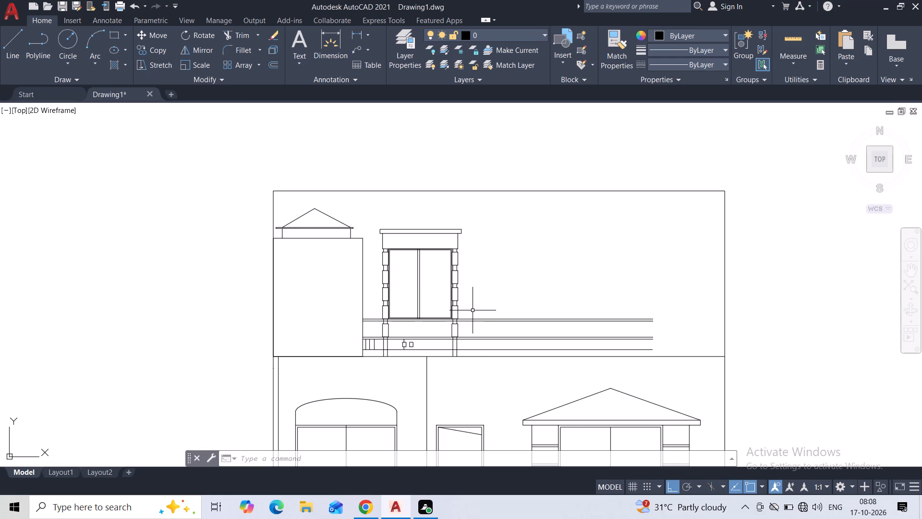
scroll(435, 326, "up", 2)
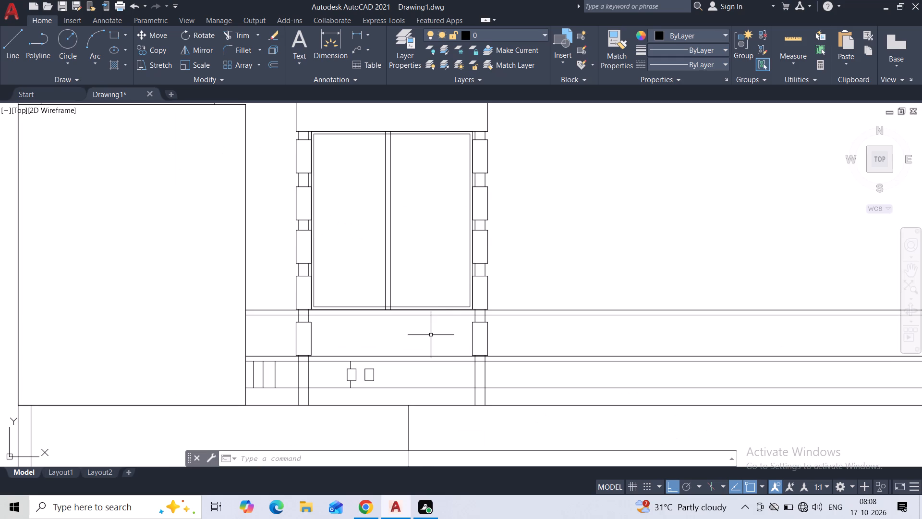
scroll(431, 335, "down", 1)
scroll(491, 300, "down", 1)
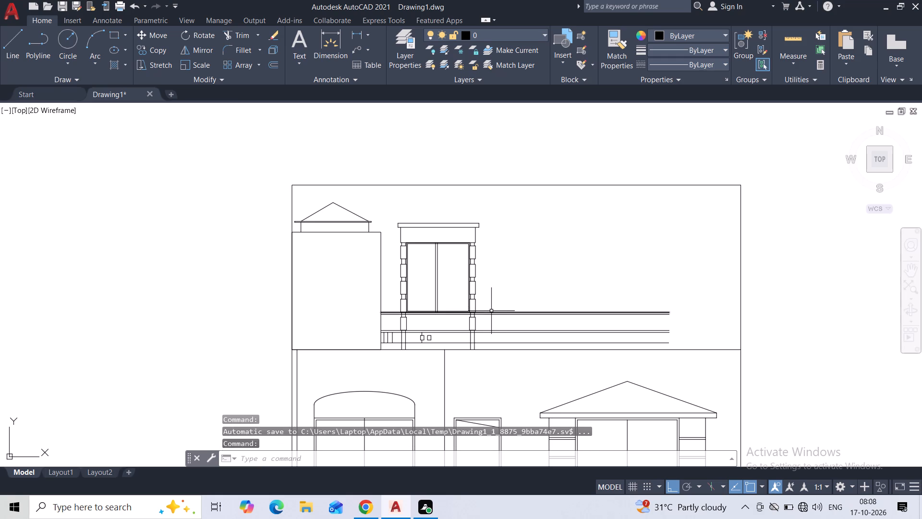
left_click(486, 219)
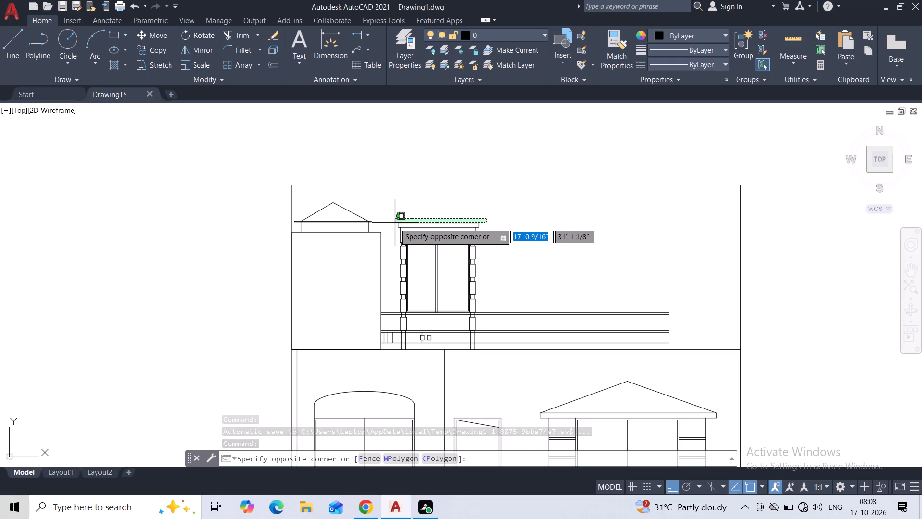
left_click(391, 226)
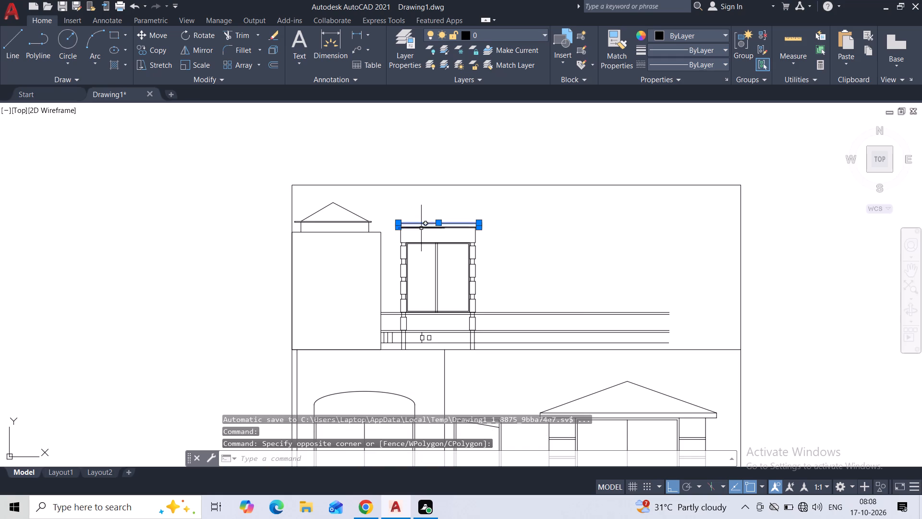
left_click(421, 228)
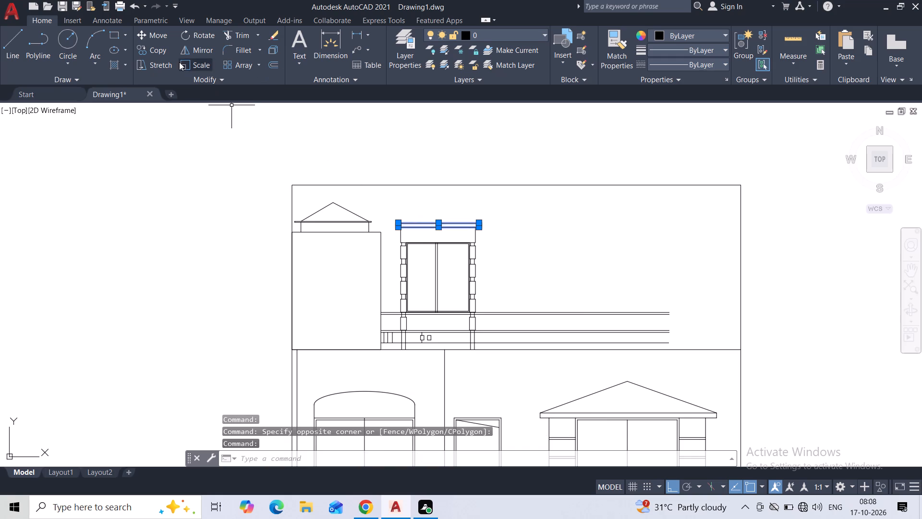
left_click(168, 49)
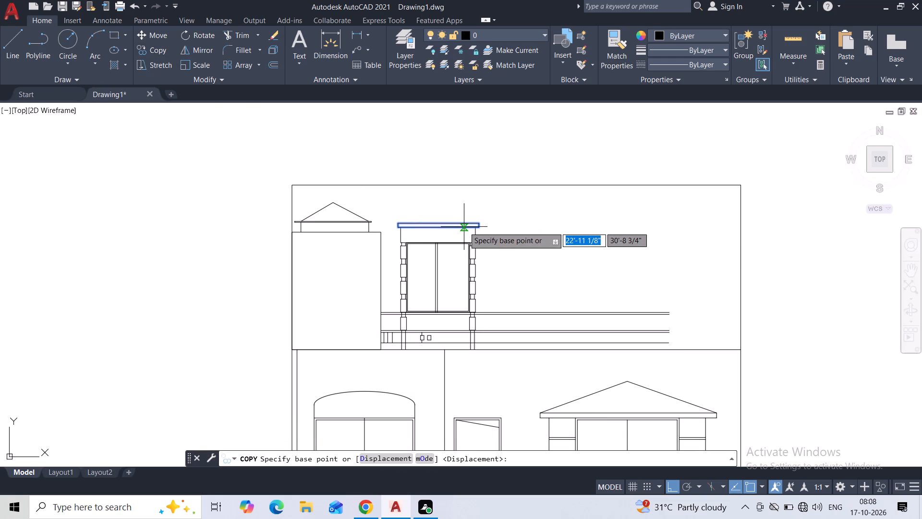
left_click(464, 227)
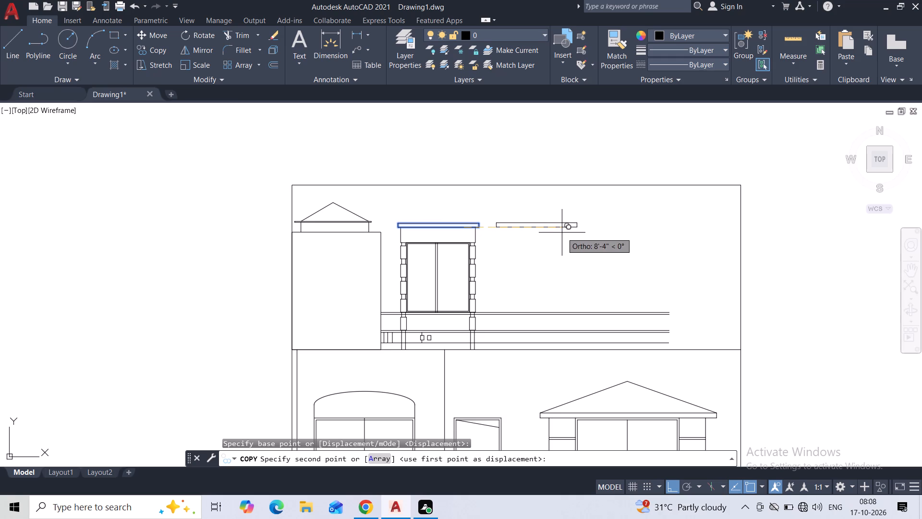
left_click(562, 233)
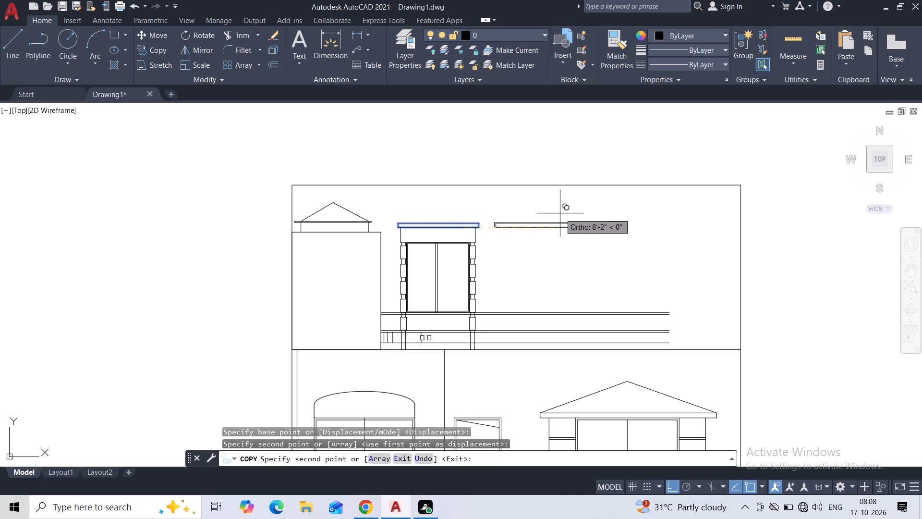
key("Escape")
Move the copied slab's two long horizontal lines a short distance straight up.
left_click(566, 216)
left_click(556, 237)
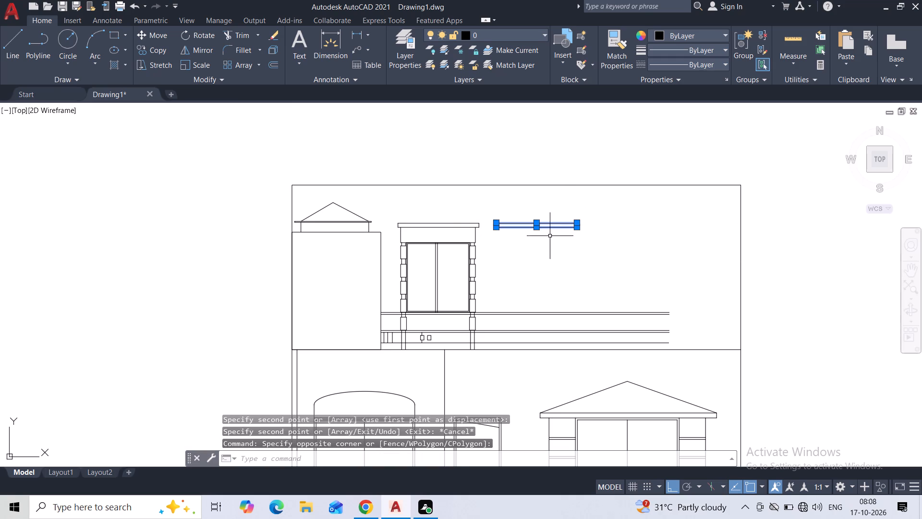
left_click(155, 41)
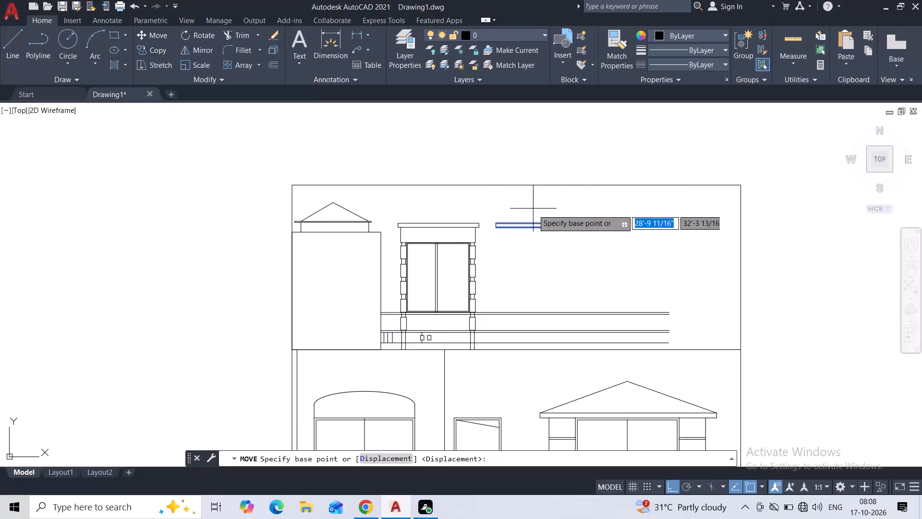
left_click(535, 220)
left_click(532, 211)
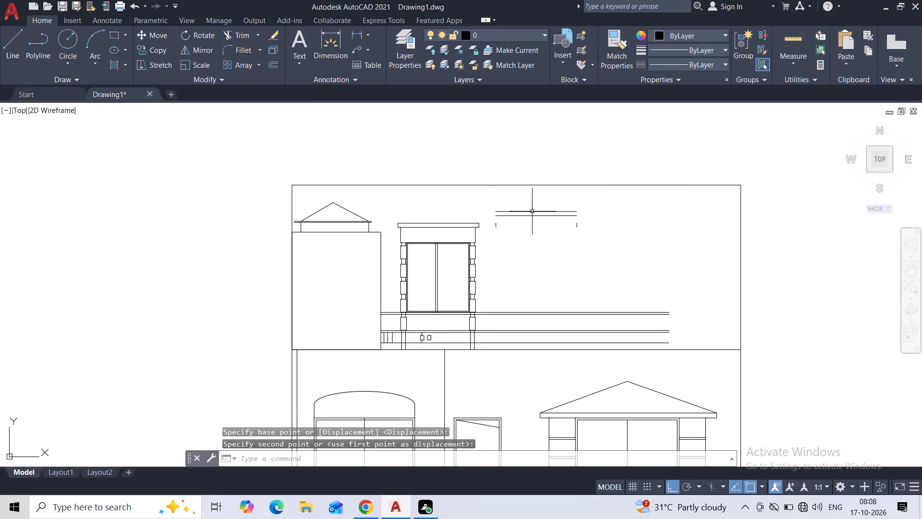
key("Escape")
Delete the two short vertical end lines left below the raised lines of the copied slab.
left_click(581, 222)
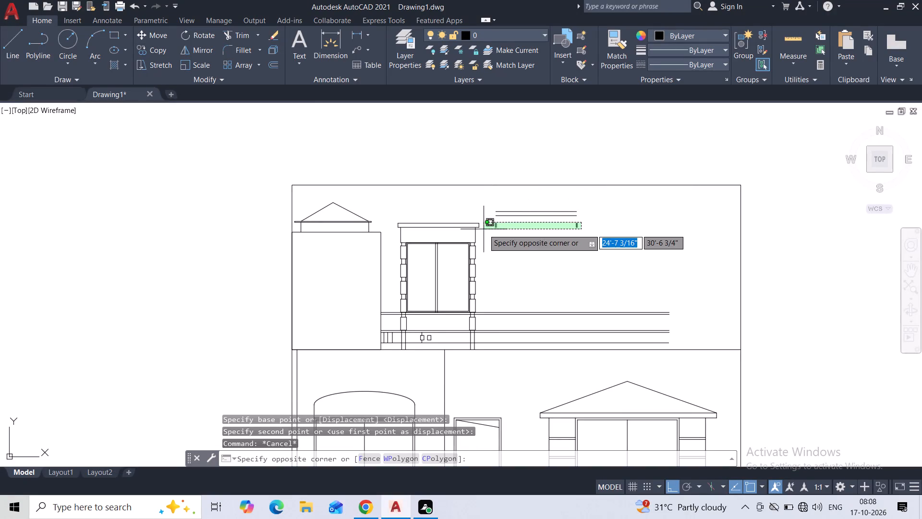
left_click(484, 229)
key("Delete")
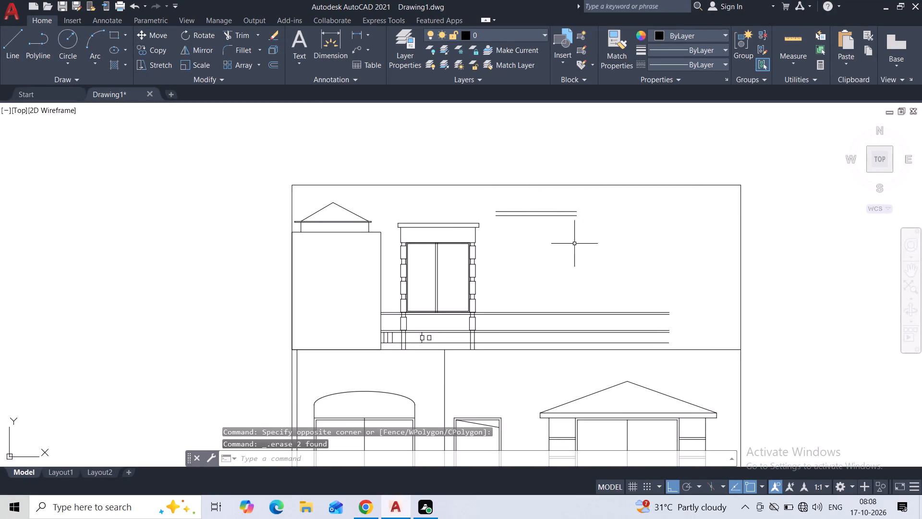
Close both ends of the copied slab with short vertical lines joining its two long horizontal lines.
scroll(484, 212, "up", 2)
left_click(3, 49)
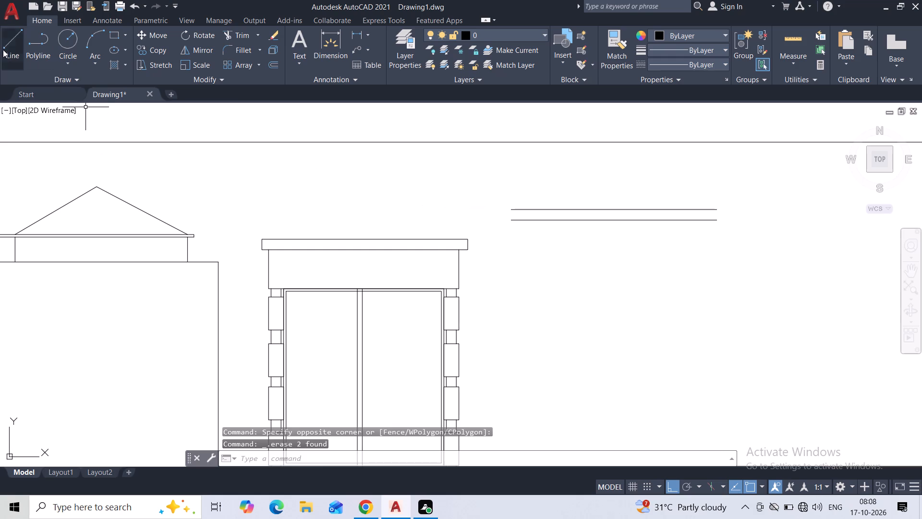
scroll(524, 208, "up", 2)
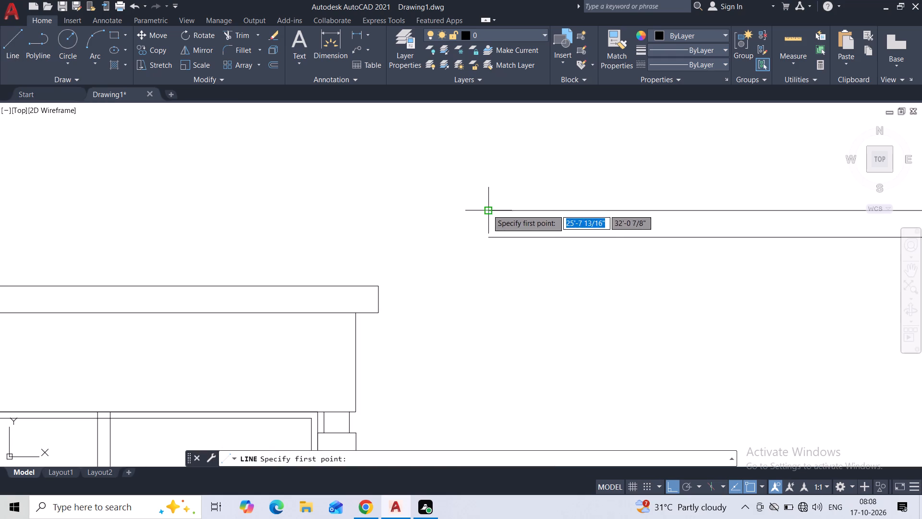
left_click(487, 210)
left_click(487, 237)
key("space")
scroll(536, 273, "down", 1)
middle_click_drag(536, 274, 300, 252)
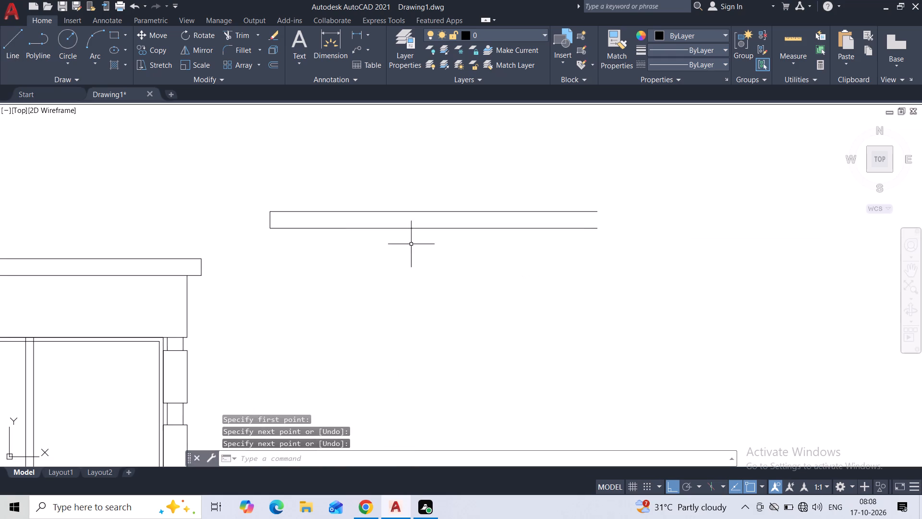
key("space")
left_click(597, 213)
left_click(598, 227)
key("space")
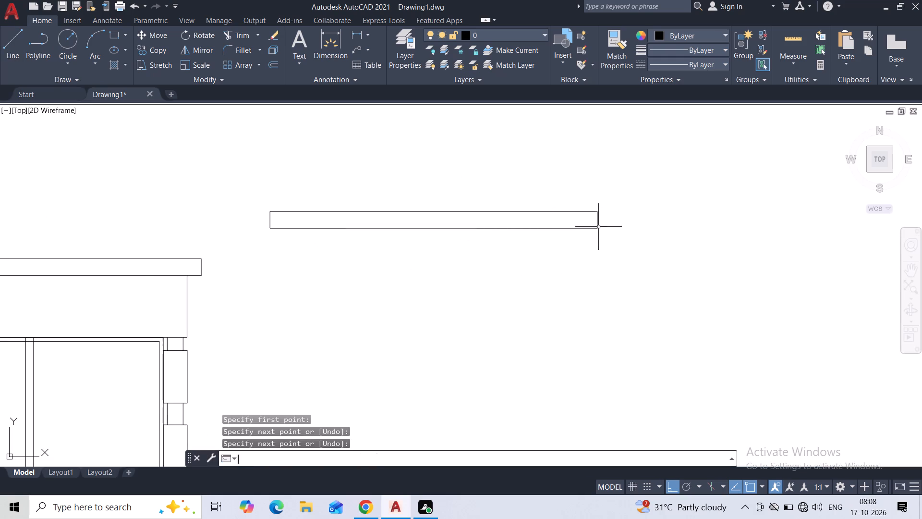
Draw two vertical lines about 5" apart from the copied slab's underside near its left end down to the lower railing pair's top line.
scroll(598, 278, "down", 2)
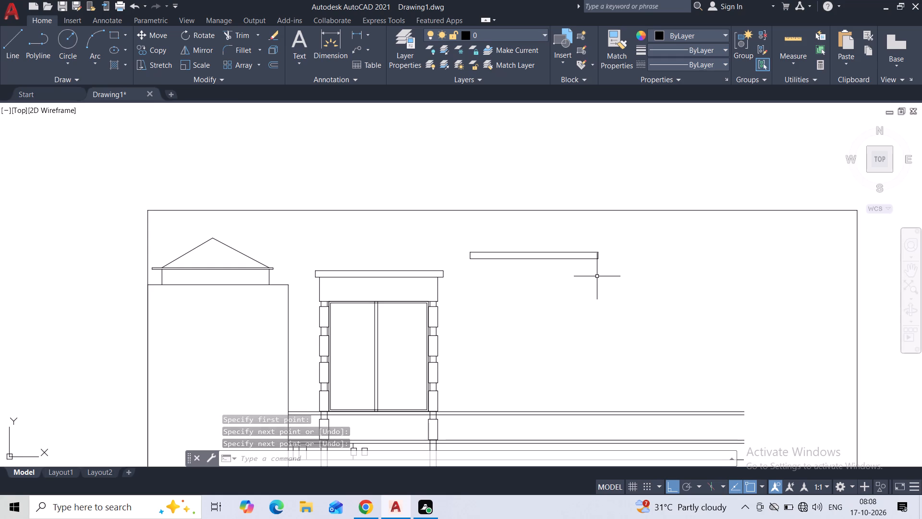
scroll(587, 267, "down", 2)
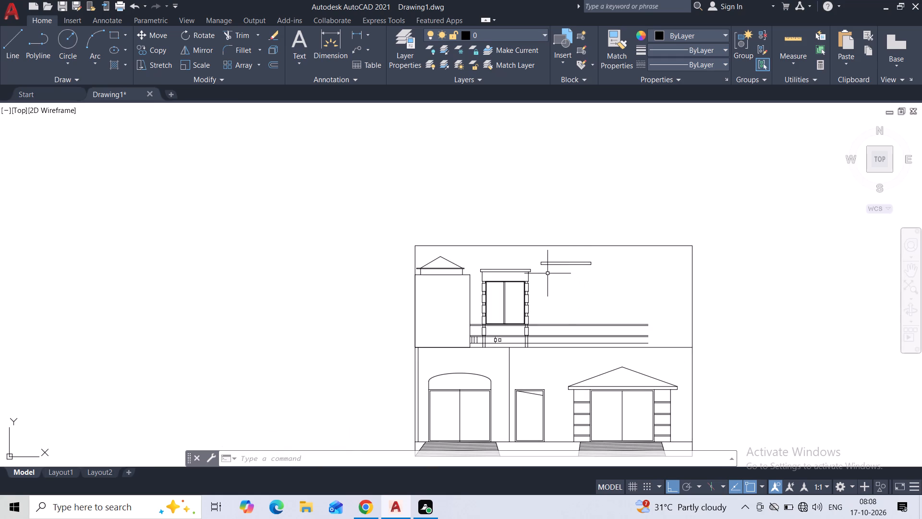
key("space")
scroll(547, 273, "up", 3)
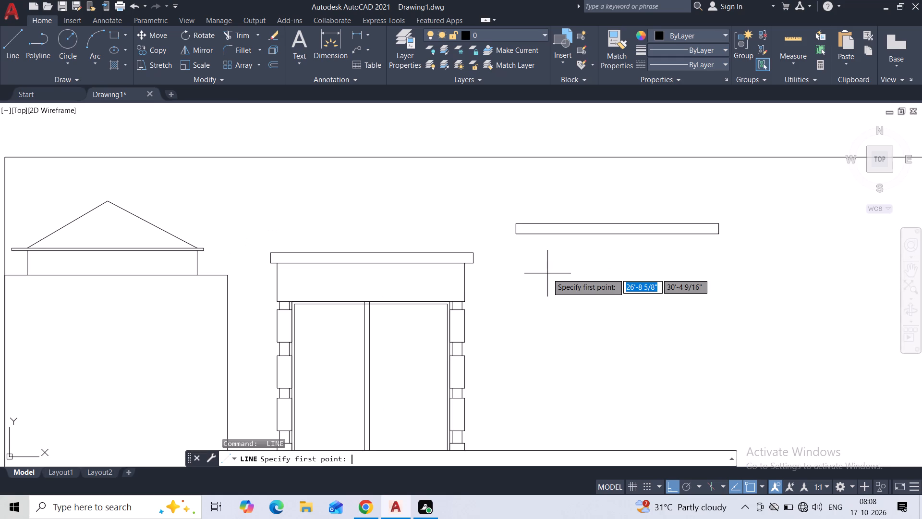
scroll(547, 273, "up", 1)
left_click(520, 215)
middle_click_drag(532, 287, 532, 288)
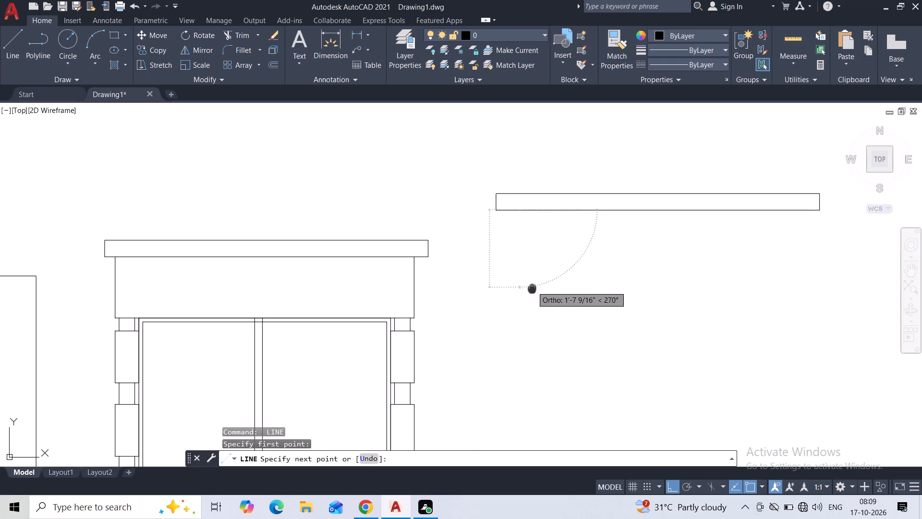
middle_click_drag(532, 288, 501, 159)
scroll(499, 258, "down", 2)
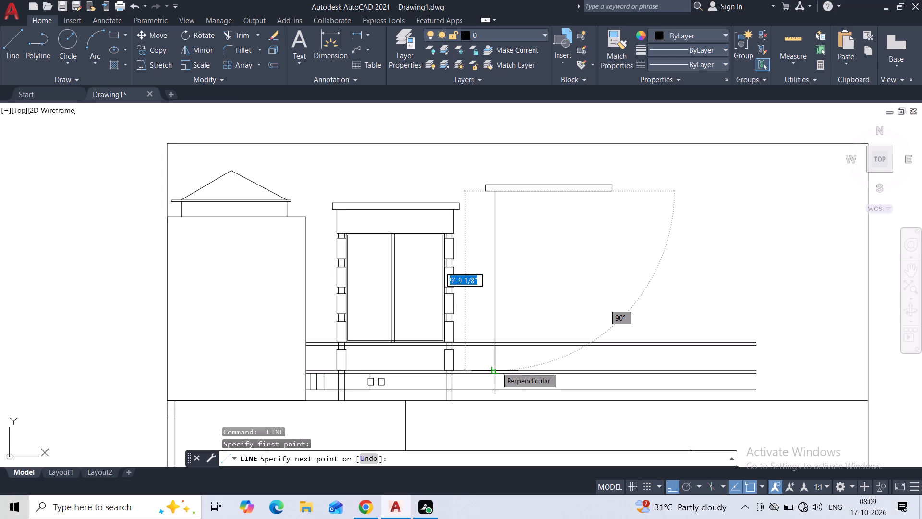
left_click(497, 367)
key("space")
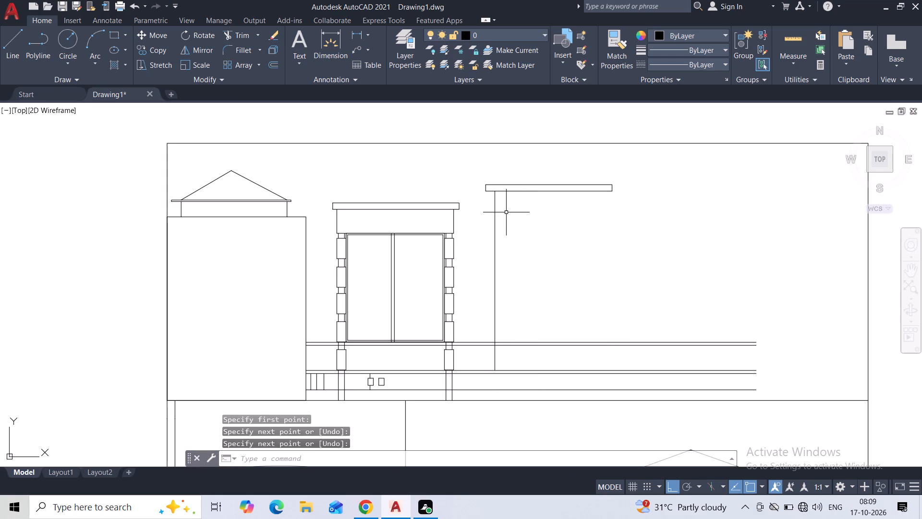
key("space")
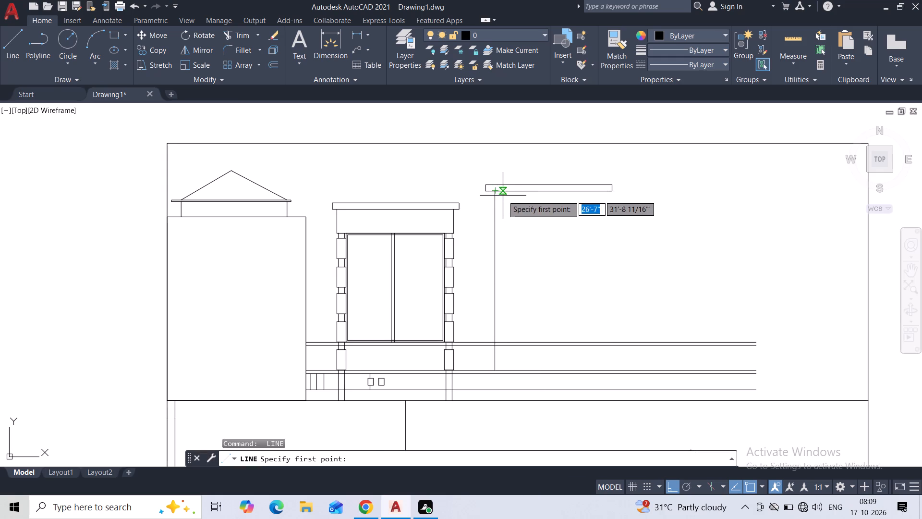
left_click(503, 196)
middle_click_drag(511, 258, 507, 201)
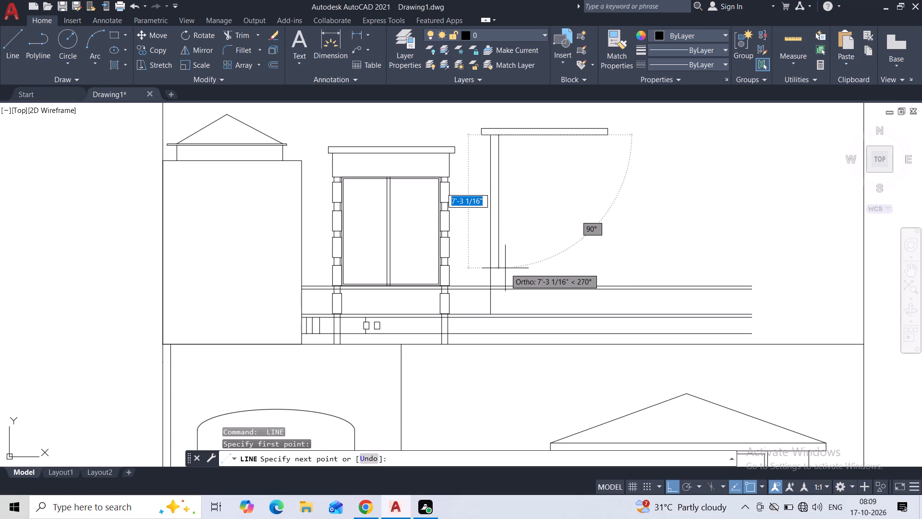
left_click(503, 315)
key("space")
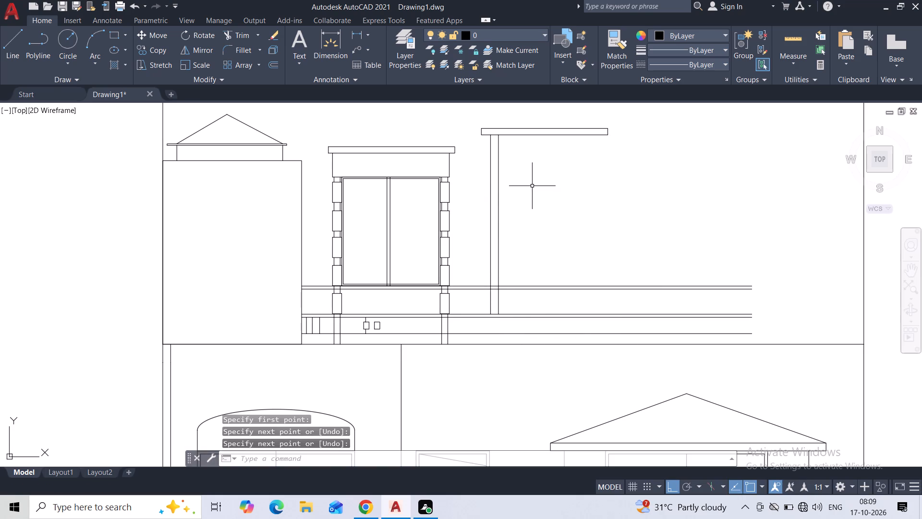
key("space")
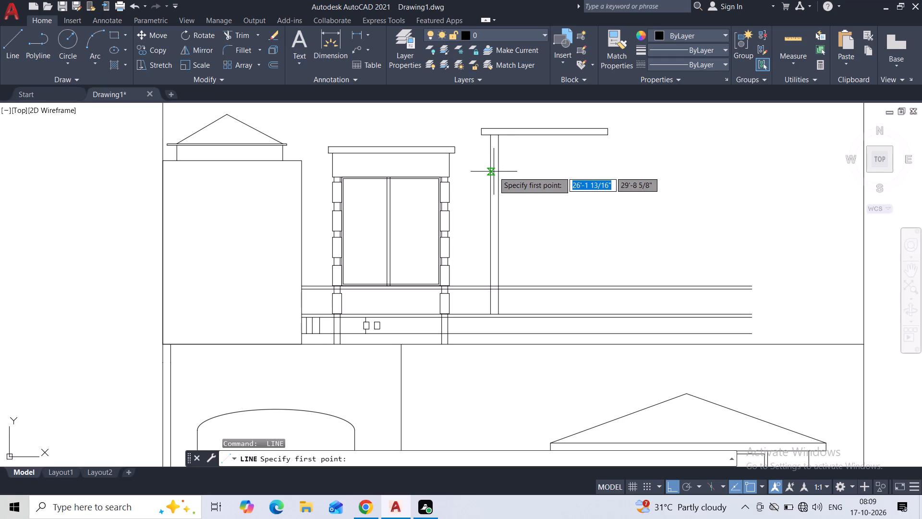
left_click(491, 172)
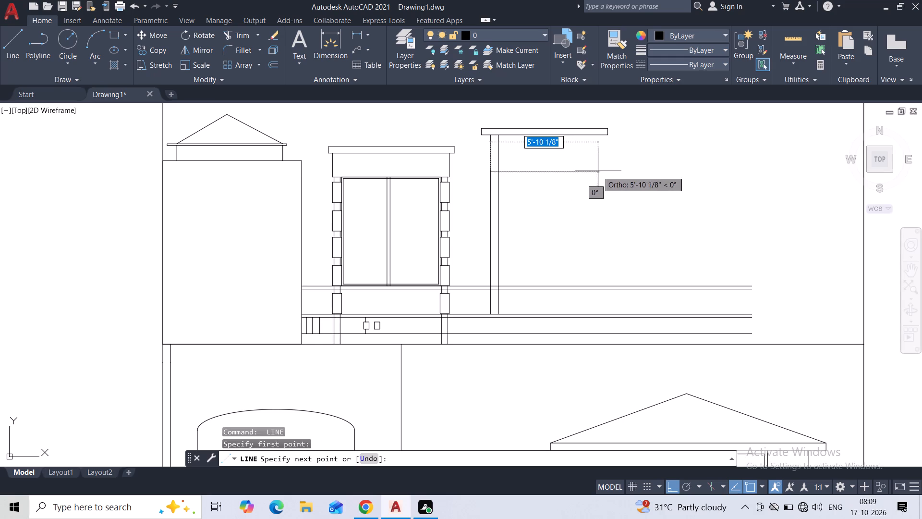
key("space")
Draw a vertical line from the copied slab's underside near its right end down to the lower railing pair's top line.
key("space")
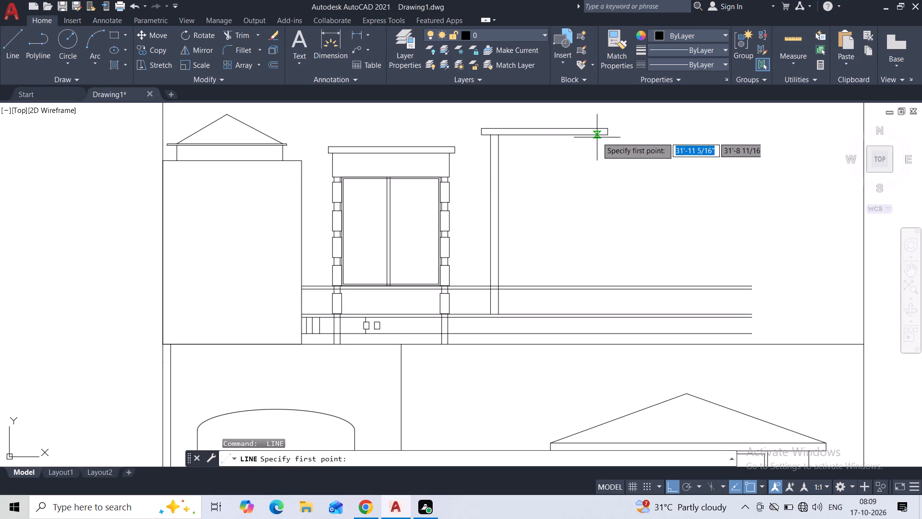
left_click(597, 135)
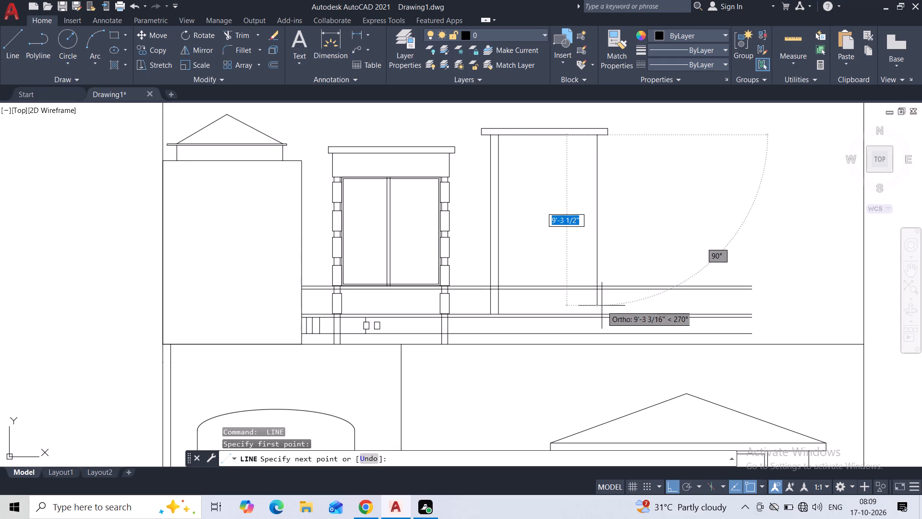
left_click(600, 312)
key("space")
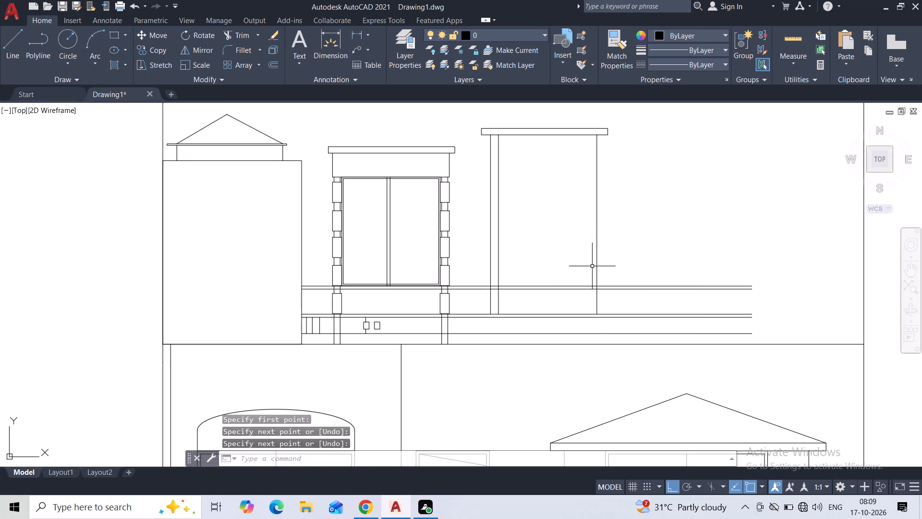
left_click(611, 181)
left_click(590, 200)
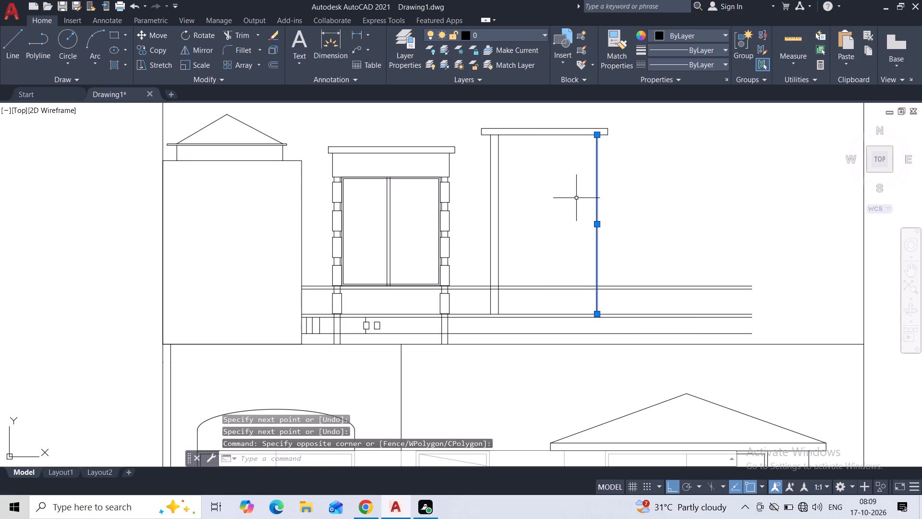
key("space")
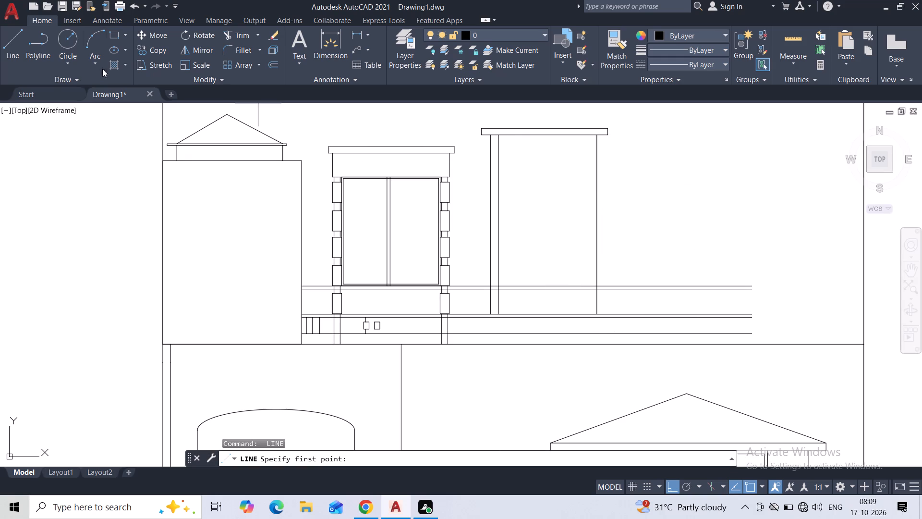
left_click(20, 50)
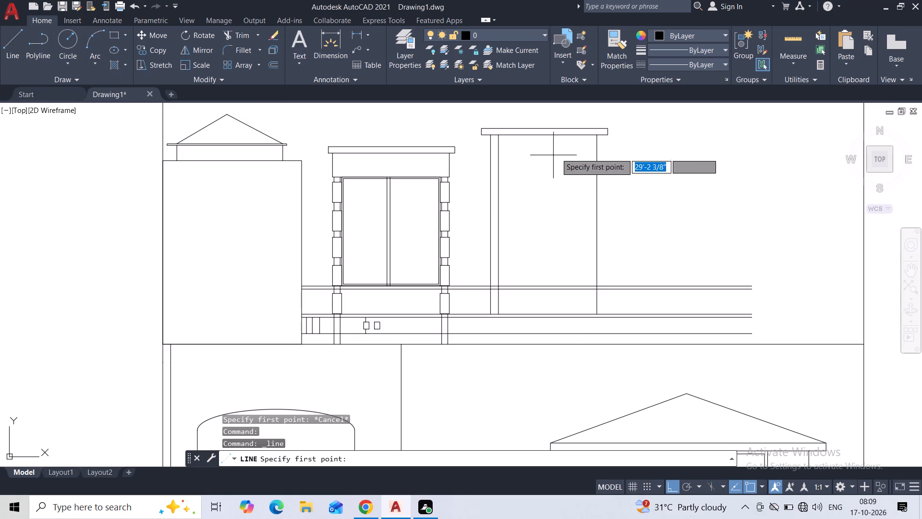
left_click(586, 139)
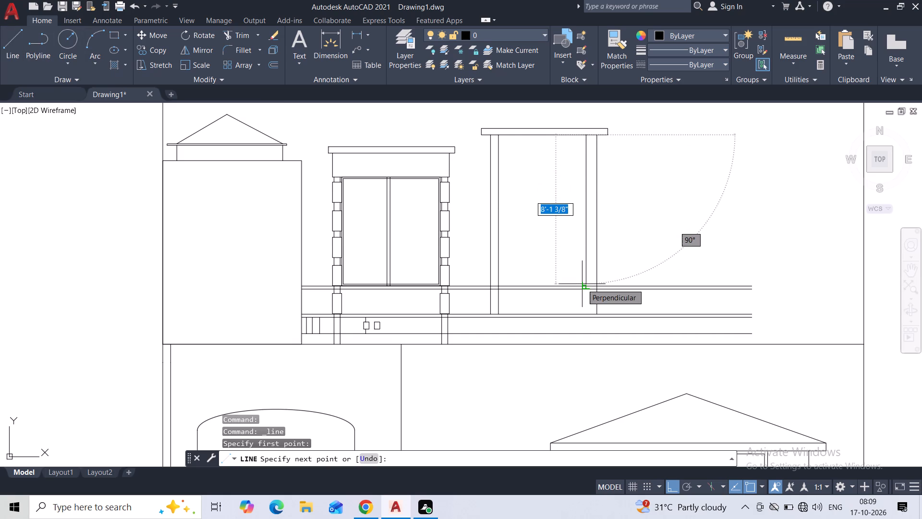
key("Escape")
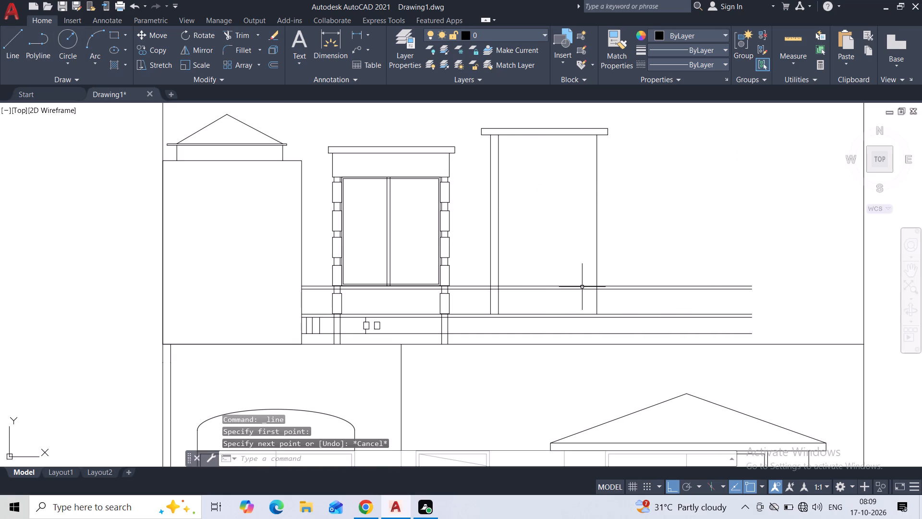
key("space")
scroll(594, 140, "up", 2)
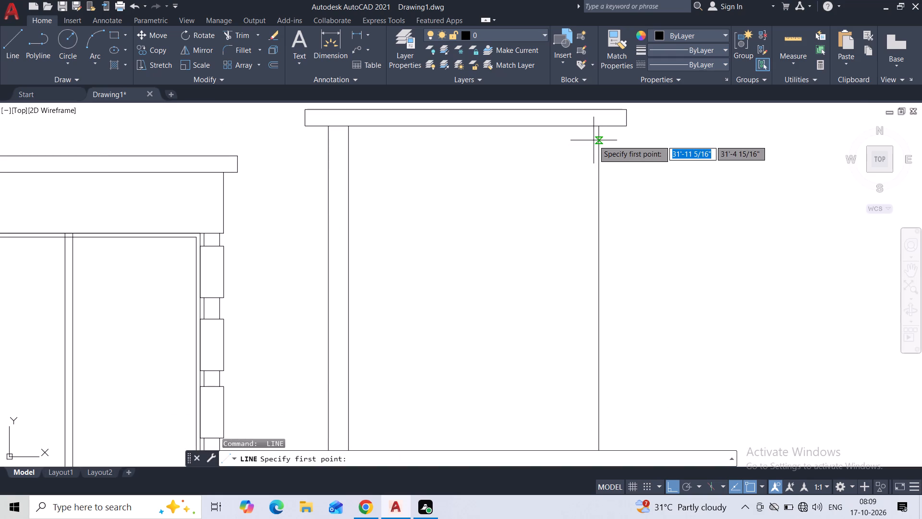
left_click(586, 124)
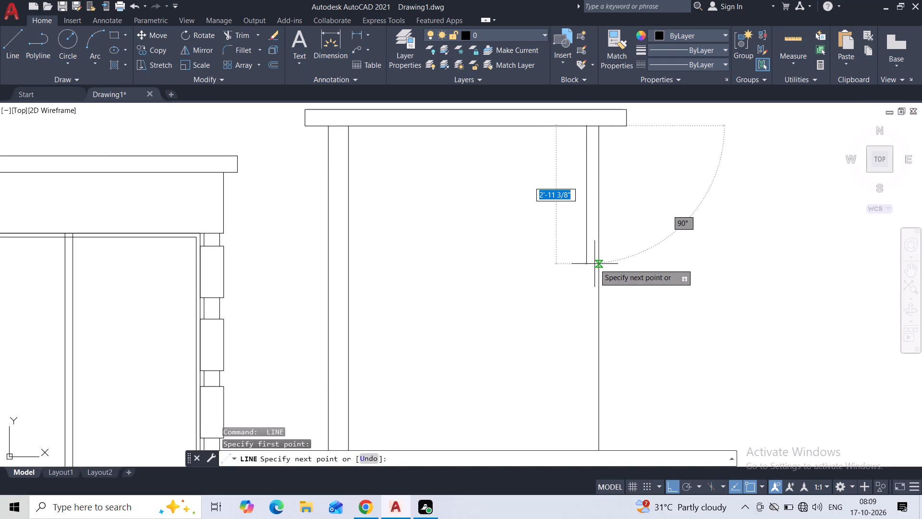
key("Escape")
Draw a parallel vertical line about 2" inside the right-hand line, from the slab's underside to the lower railing pair's top line.
key("space")
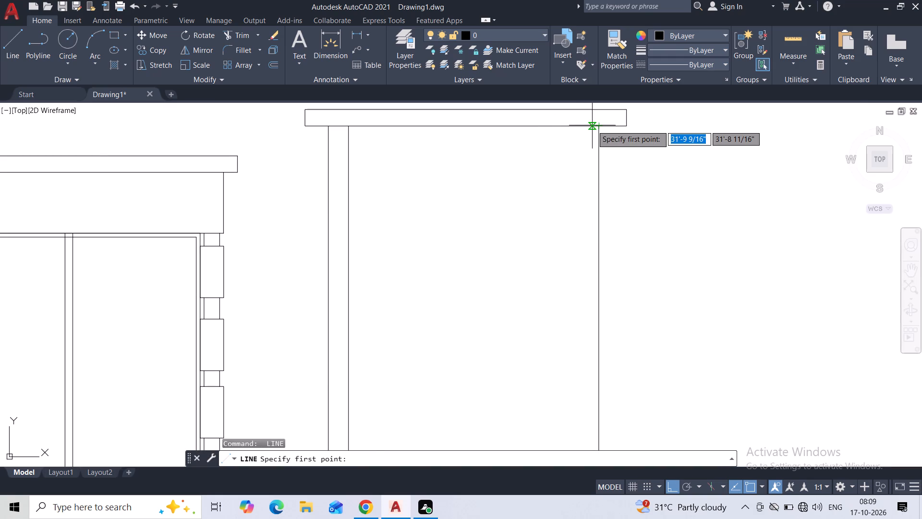
left_click(592, 125)
middle_click_drag(586, 264, 564, 180)
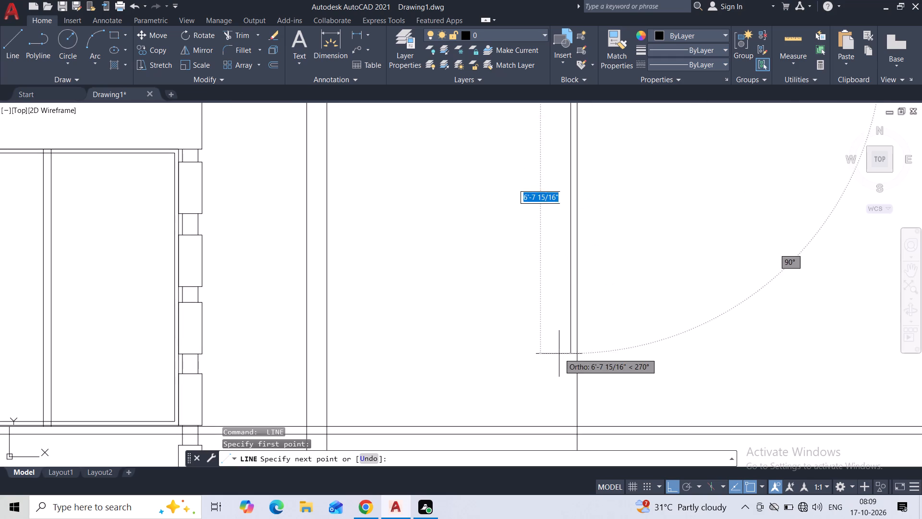
middle_click_drag(559, 357, 518, 213)
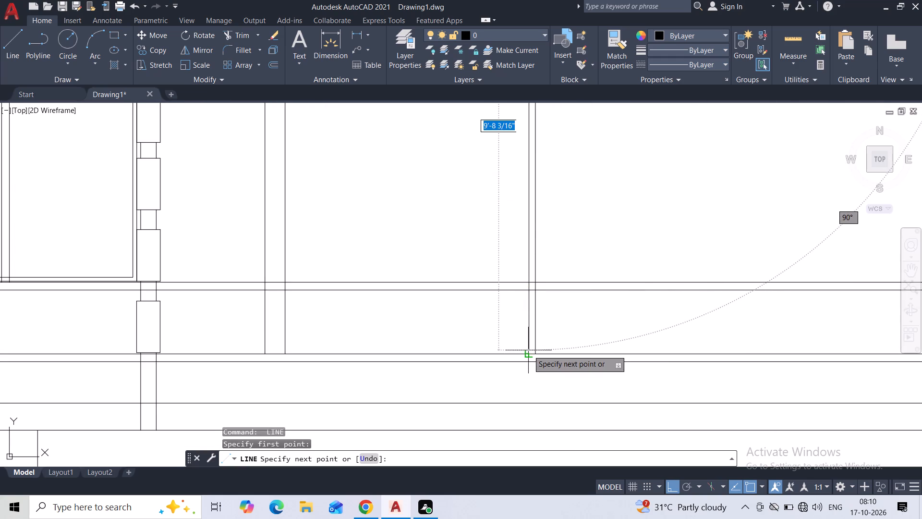
left_click(528, 351)
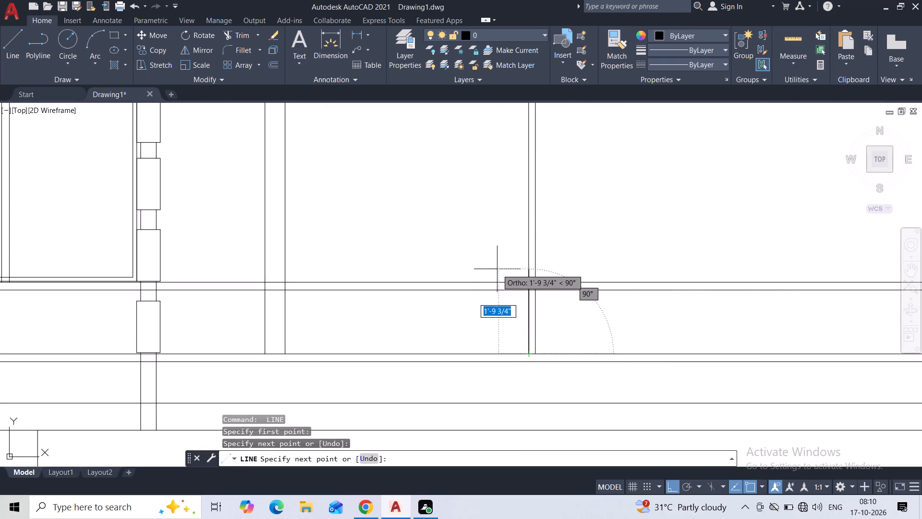
key("space")
Draw another vertical line further inside the right-hand pair, from the slab's underside down to the lower railing pair's top line.
middle_click_drag(494, 230, 497, 383)
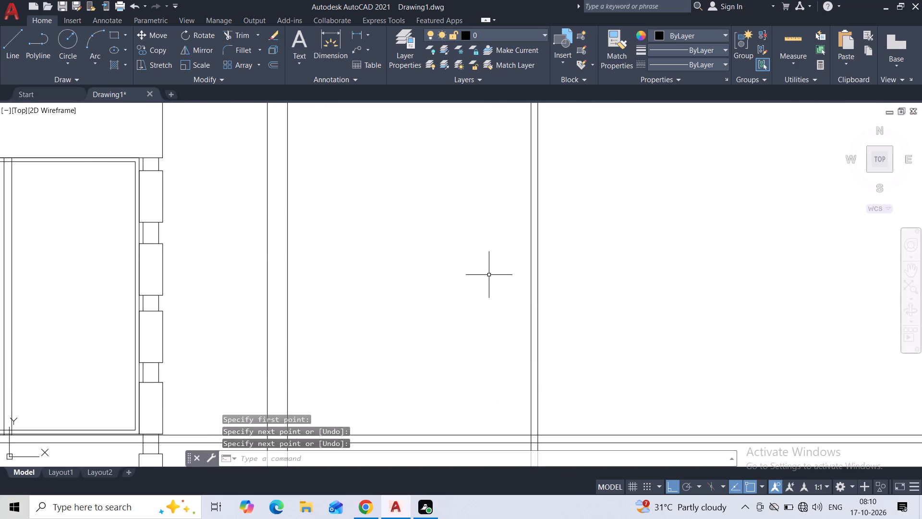
scroll(489, 272, "down", 1)
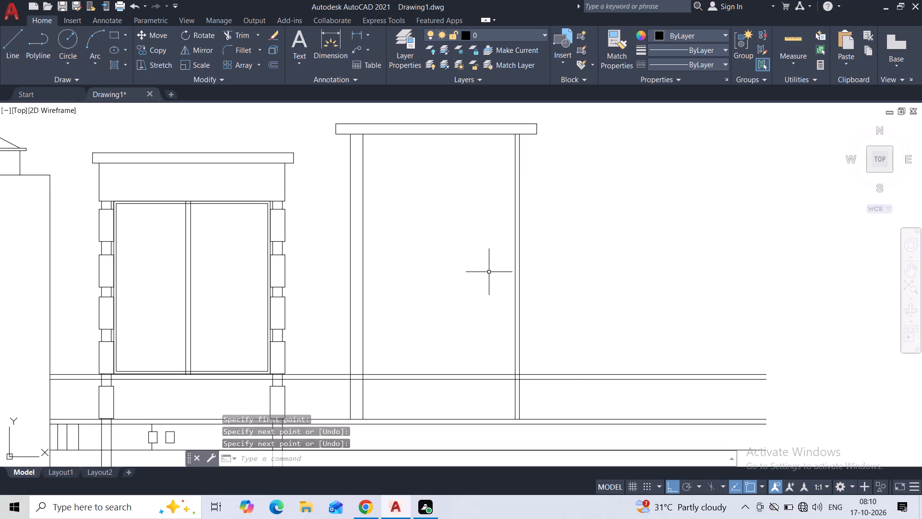
key("space")
left_click(489, 137)
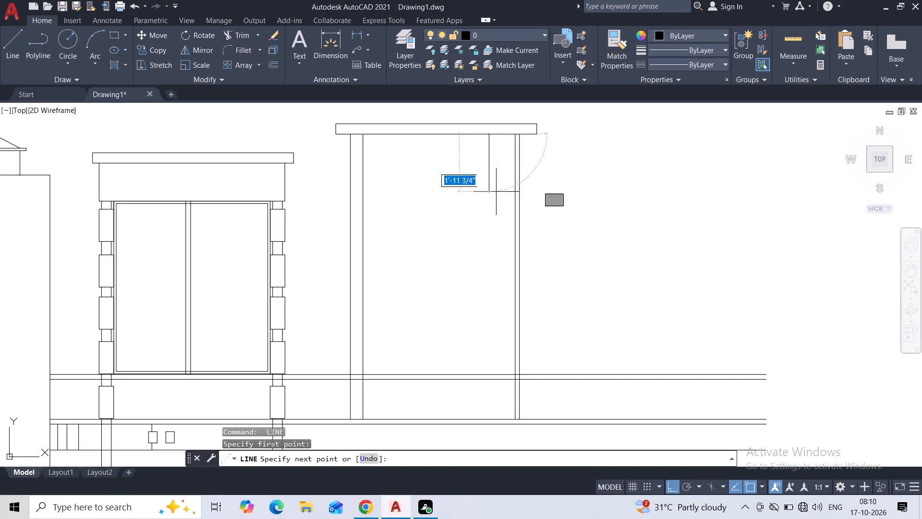
middle_click_drag(500, 262, 501, 202)
left_click(494, 357)
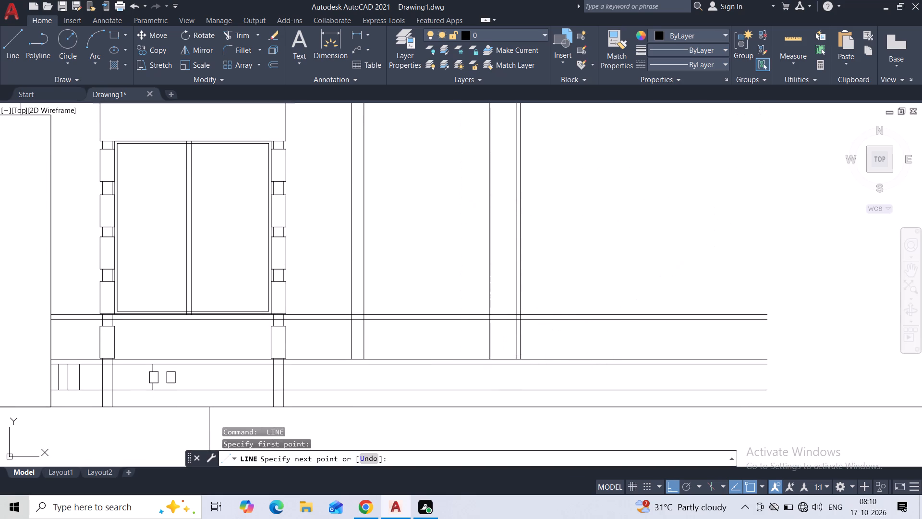
Draw a vertical line left of the last inner one, from the copied slab's underside down to the lower railing pair's top line.
key("space")
middle_click_drag(439, 240, 447, 327)
key("space")
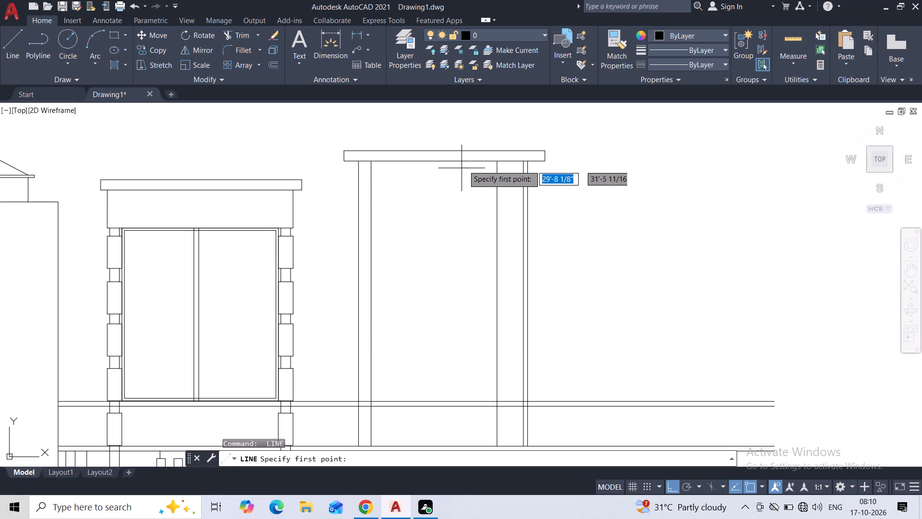
left_click(465, 164)
middle_click_drag(465, 321, 467, 200)
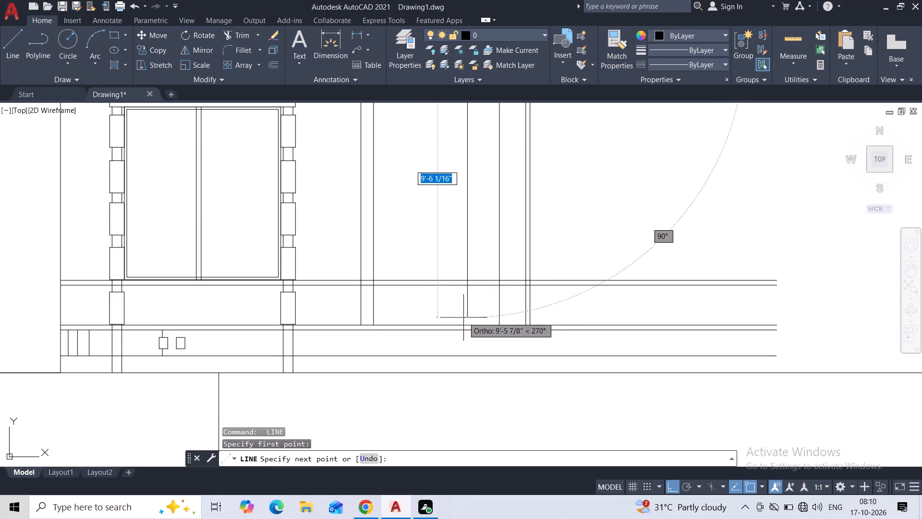
left_click(466, 322)
key("space")
Draw another vertical line further left, near the middle of the block, from the slab's underside down to the lower railing pair's top line.
middle_click_drag(416, 208, 443, 334)
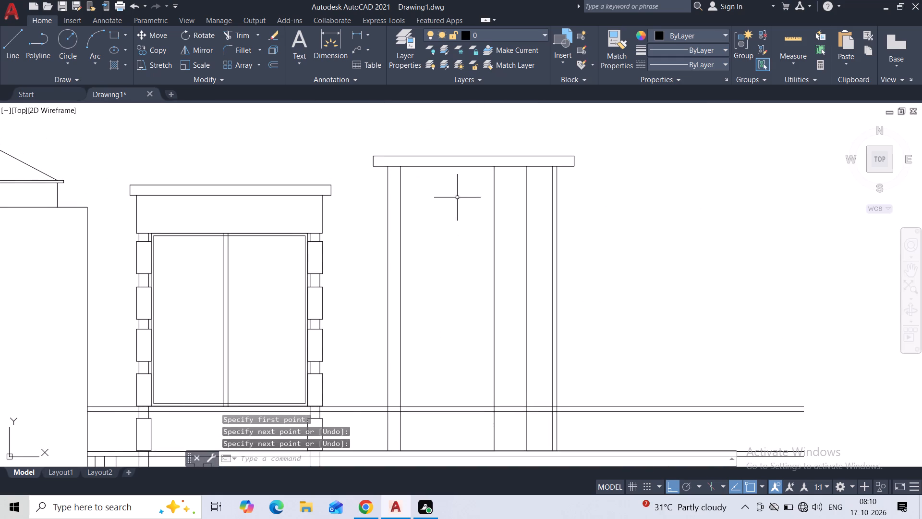
key("space")
left_click(461, 167)
middle_click_drag(462, 303, 463, 200)
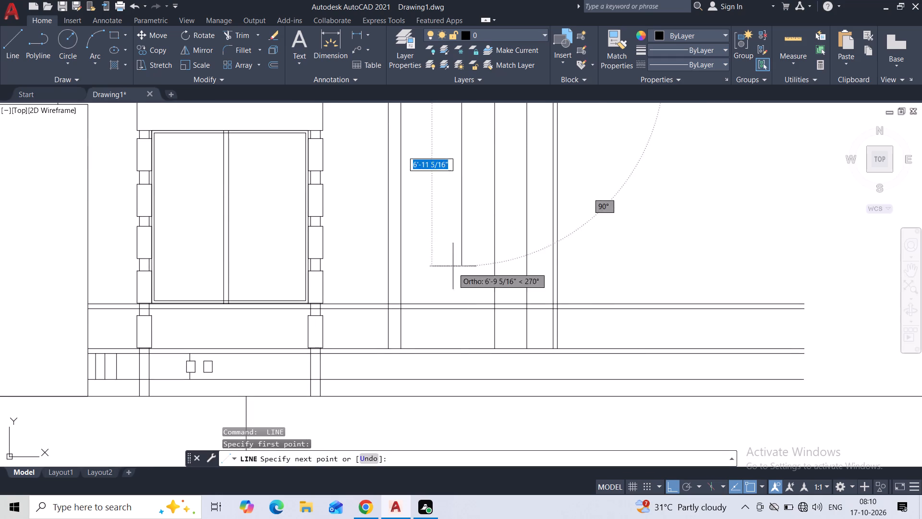
left_click(463, 347)
key("space")
Draw one more vertical line between the left-hand pair and the nearest inner line, from slab underside to the lower railing pair's top line.
middle_click_drag(426, 223, 426, 338)
key("space")
left_click(433, 182)
middle_click_drag(450, 316, 448, 257)
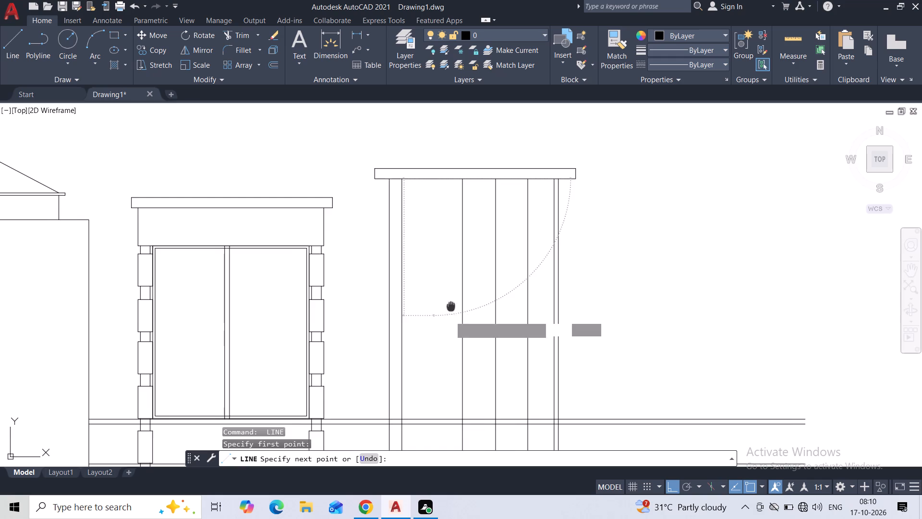
middle_click_drag(448, 257, 447, 183)
left_click(433, 330)
key("space")
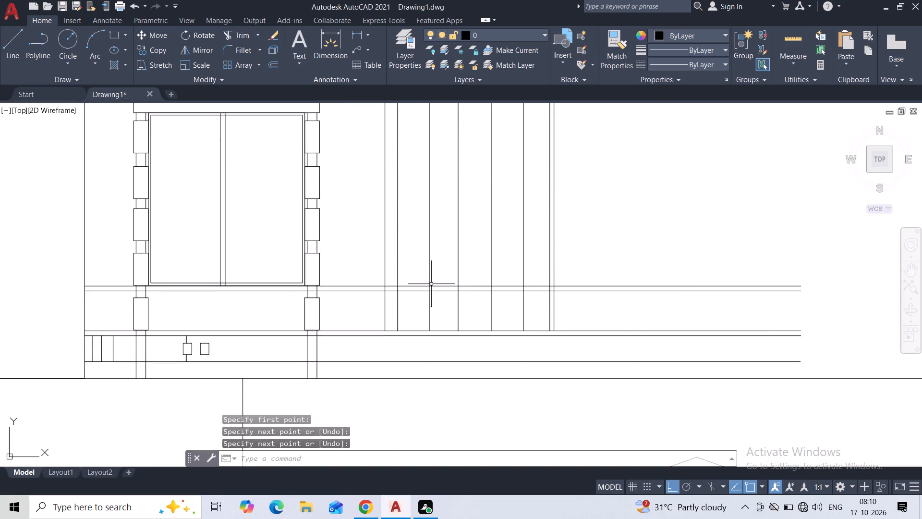
Draw a horizontal line across the block's upper part, from its leftmost vertical line to its rightmost one.
middle_click_drag(453, 202, 442, 316)
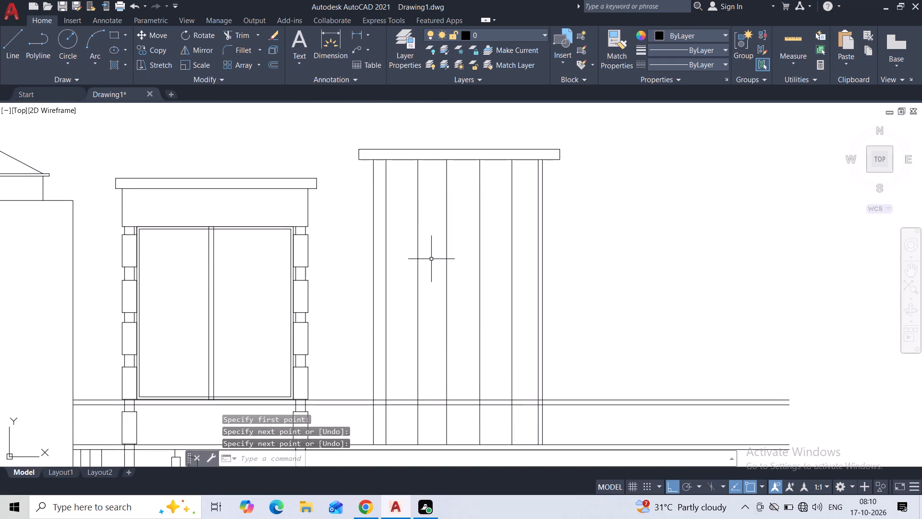
key("space")
left_click(374, 217)
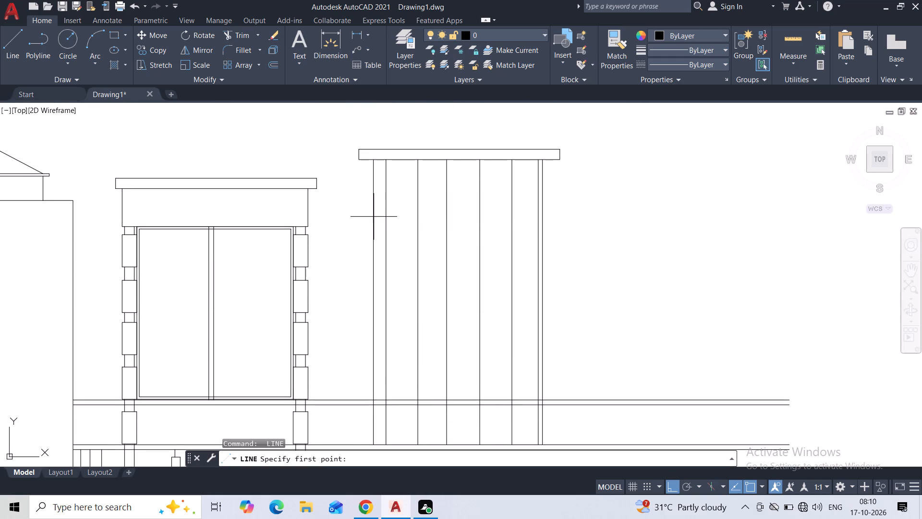
scroll(538, 220, "up", 2)
left_click(545, 215)
key("space")
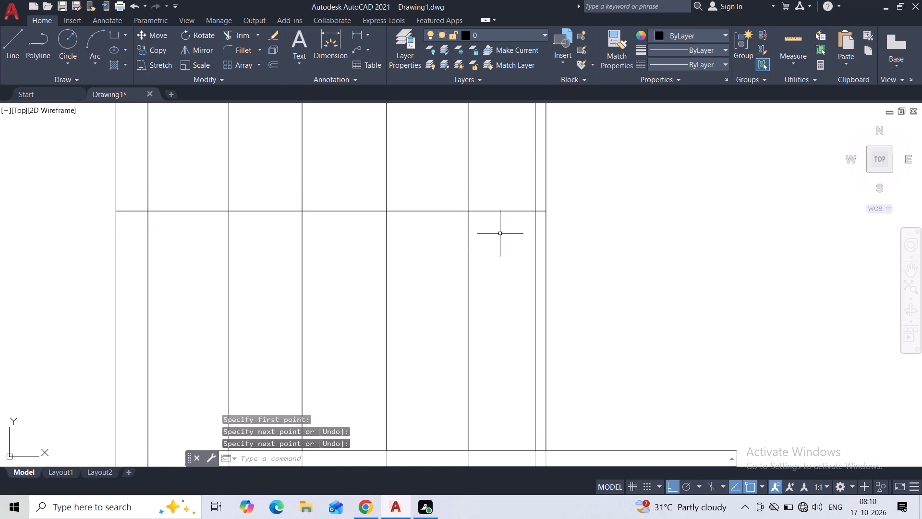
Offset the new horizontal line 1" downward.
scroll(372, 225, "down", 1)
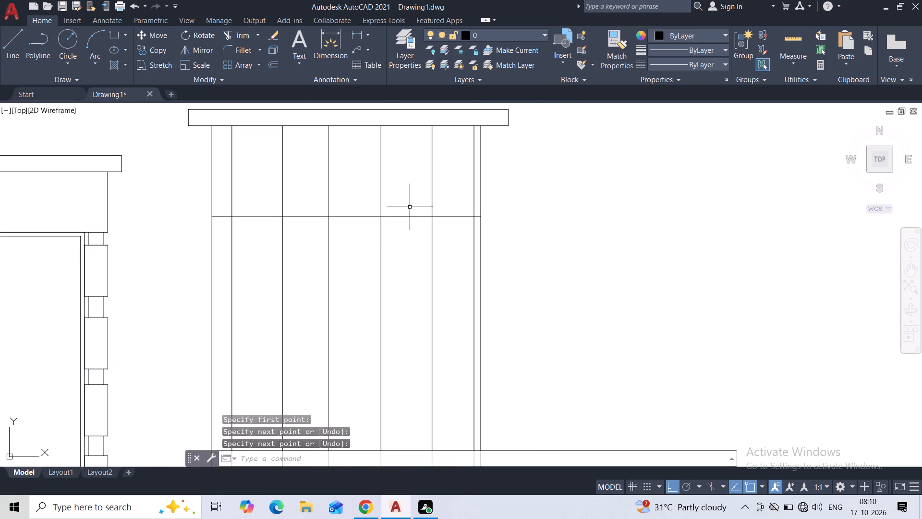
left_click(410, 207)
left_click(405, 244)
left_click(269, 66)
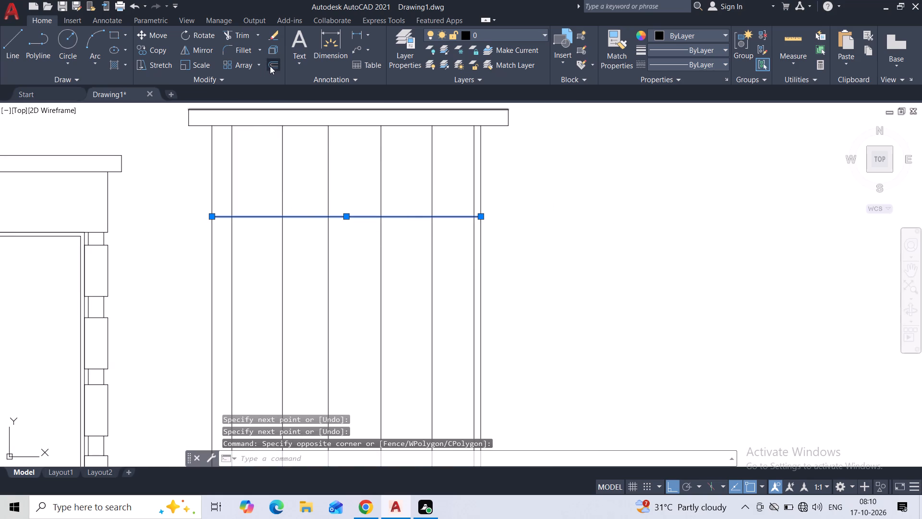
key("1")
key("shift+quotedbl")
key("Return")
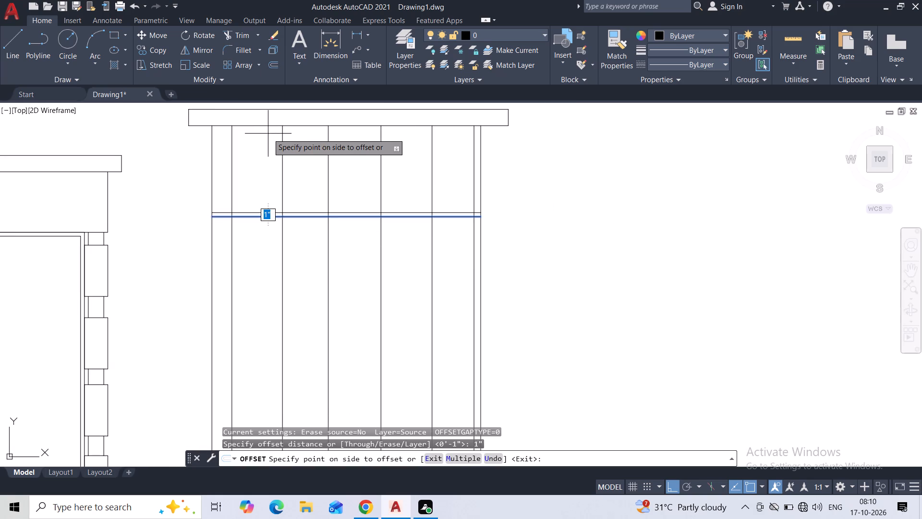
left_click(314, 258)
left_click(340, 205)
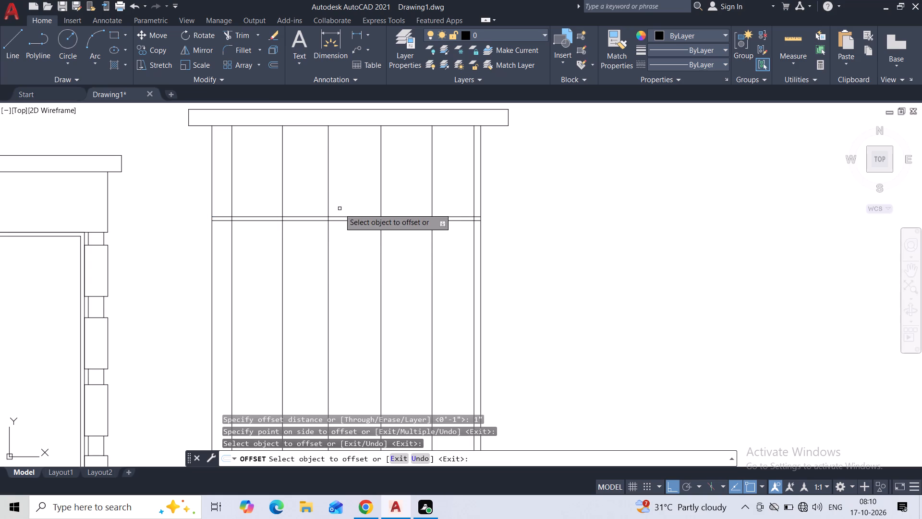
key("Escape")
Copy the horizontal line pair straight down three times, the last two about 3'-1" and 6'-0" below, ending just above the upper railing pair.
left_click(346, 205)
left_click(342, 265)
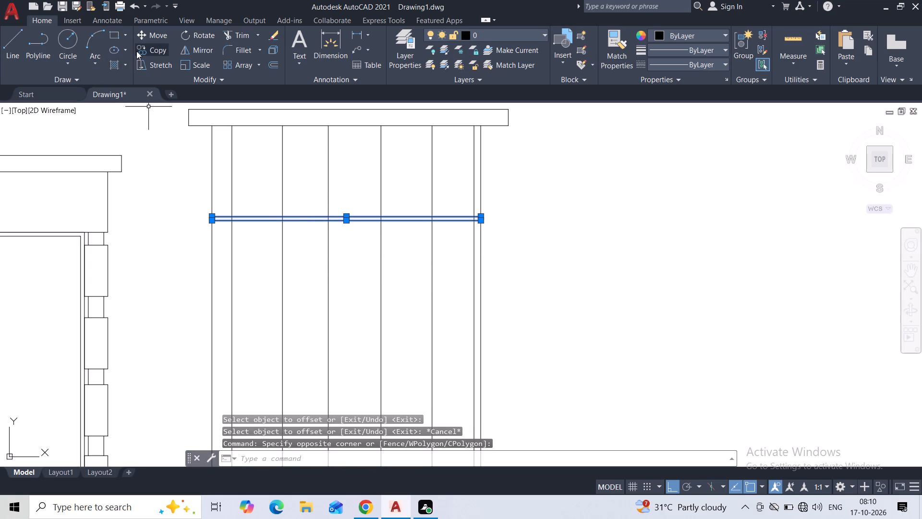
left_click(136, 51)
left_click(341, 212)
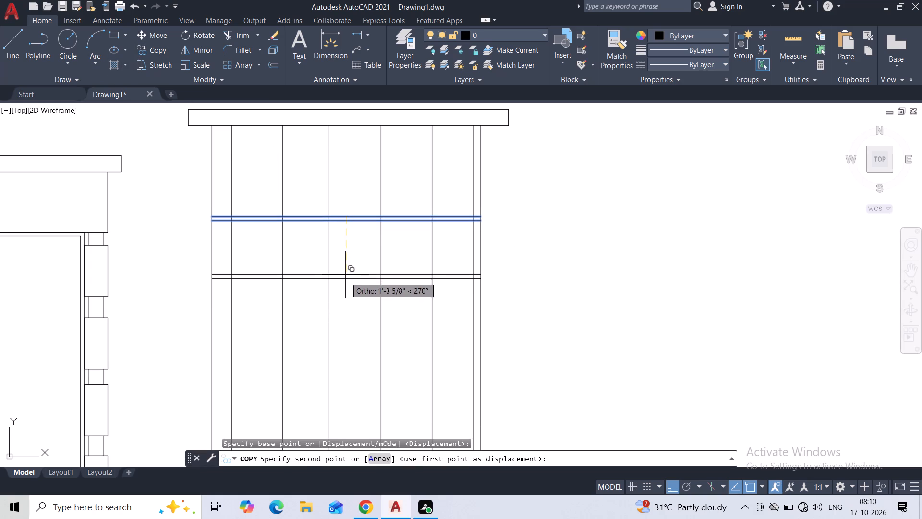
left_click(346, 284)
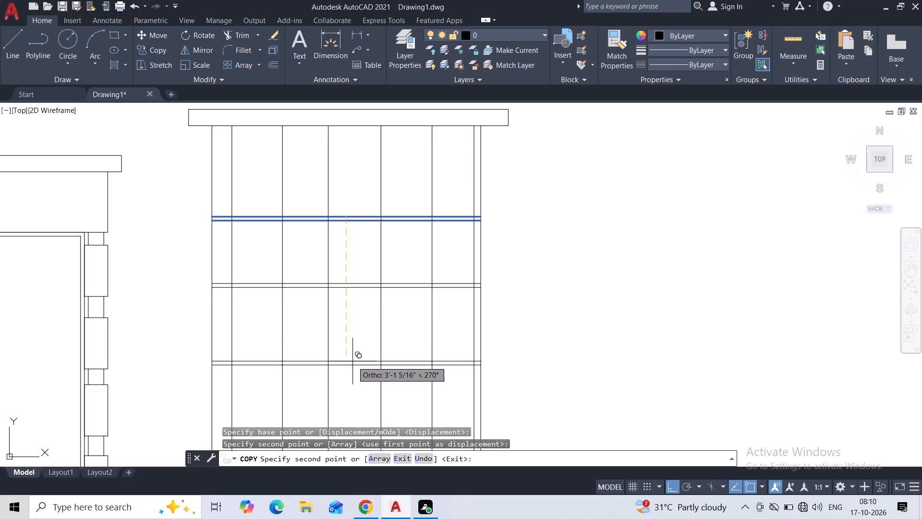
left_click(352, 362)
middle_click_drag(372, 343, 365, 259)
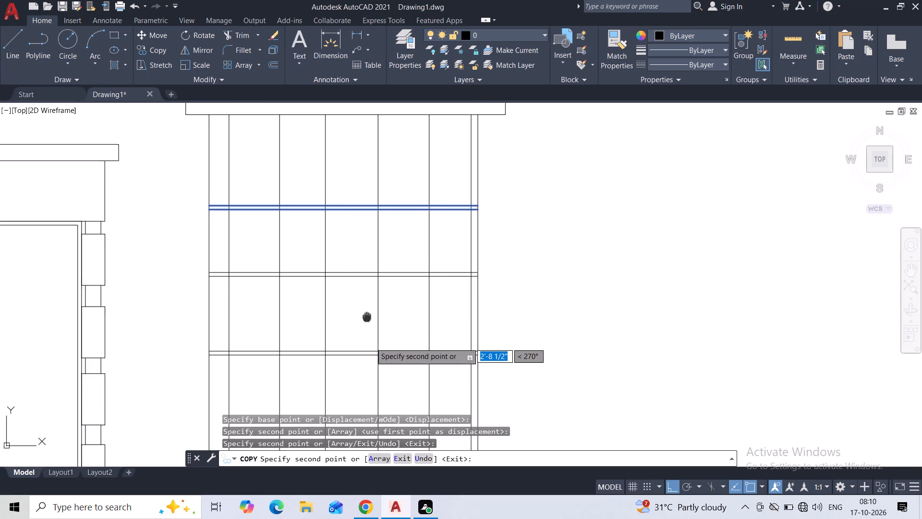
middle_click_drag(365, 259, 365, 202)
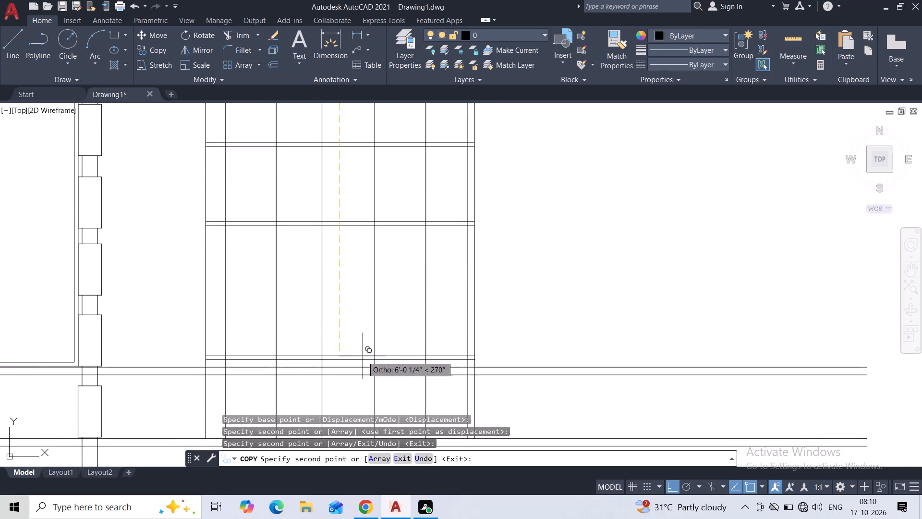
left_click(363, 356)
key("Escape")
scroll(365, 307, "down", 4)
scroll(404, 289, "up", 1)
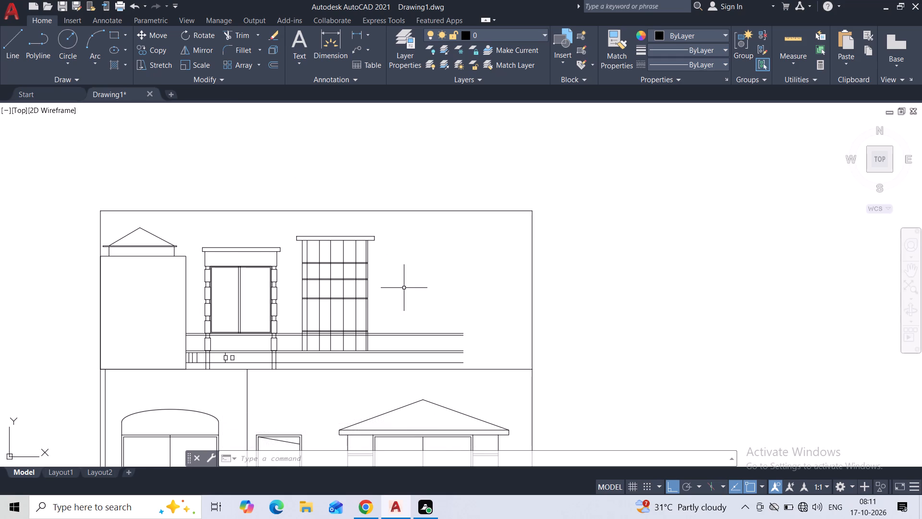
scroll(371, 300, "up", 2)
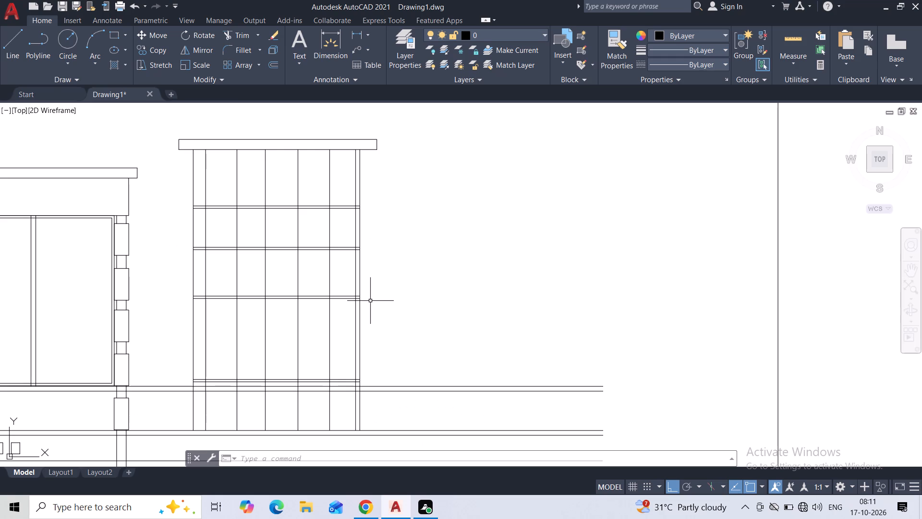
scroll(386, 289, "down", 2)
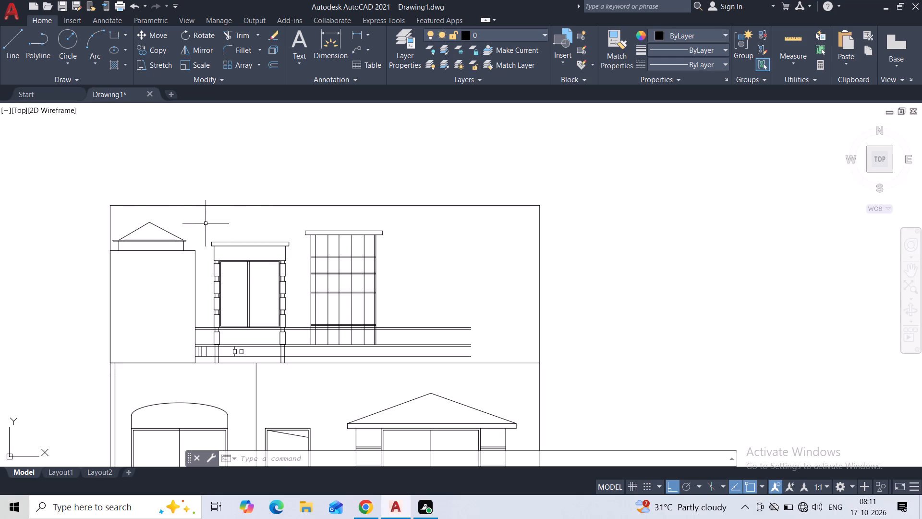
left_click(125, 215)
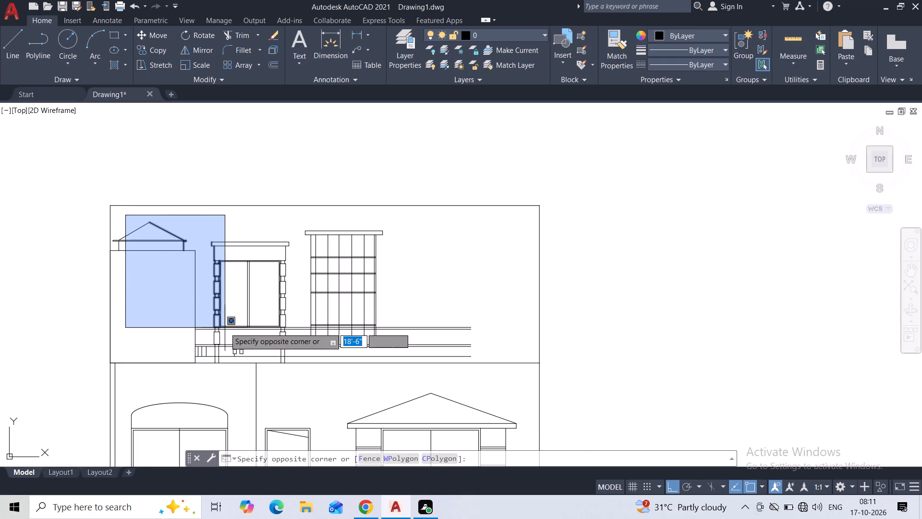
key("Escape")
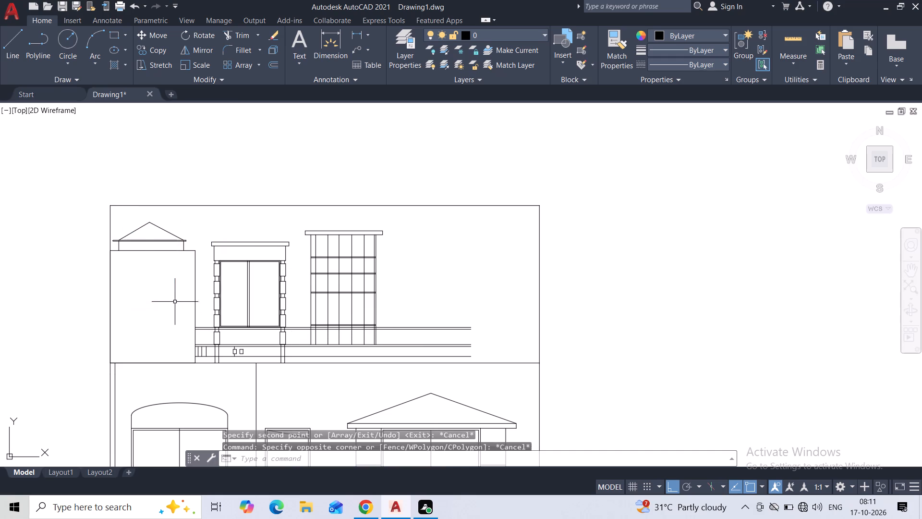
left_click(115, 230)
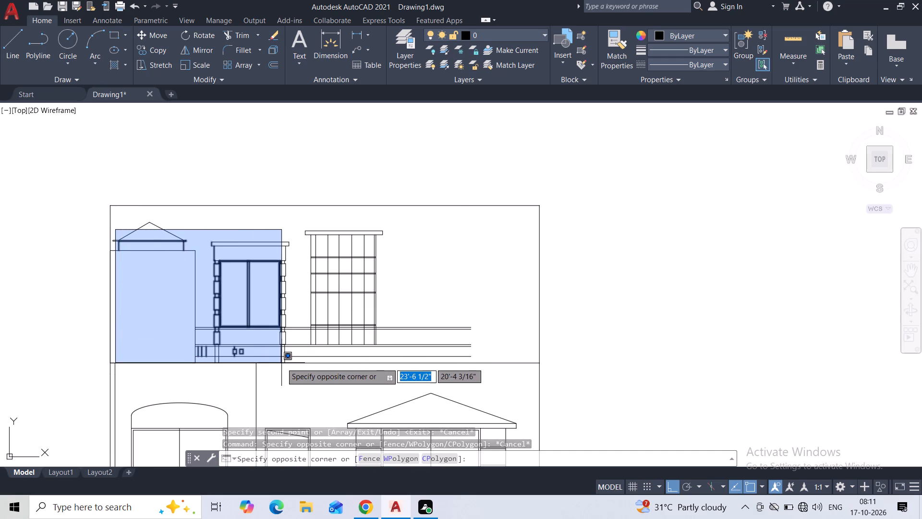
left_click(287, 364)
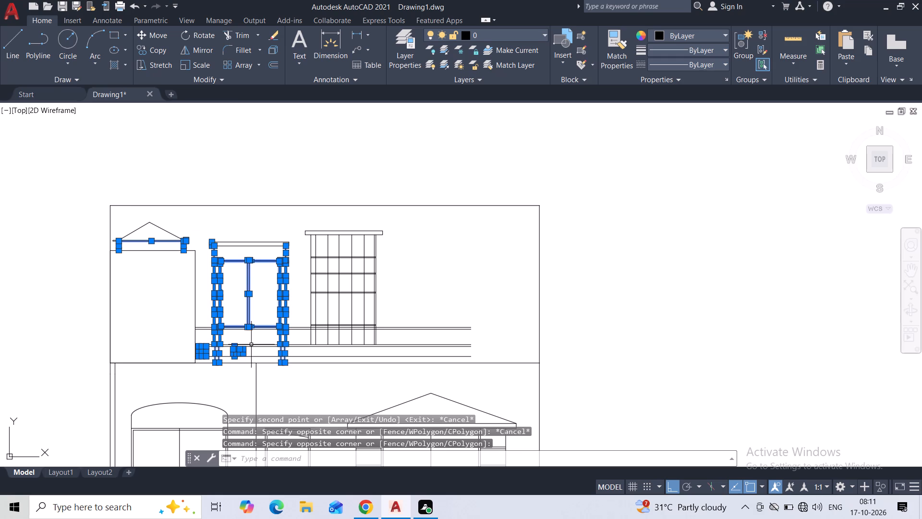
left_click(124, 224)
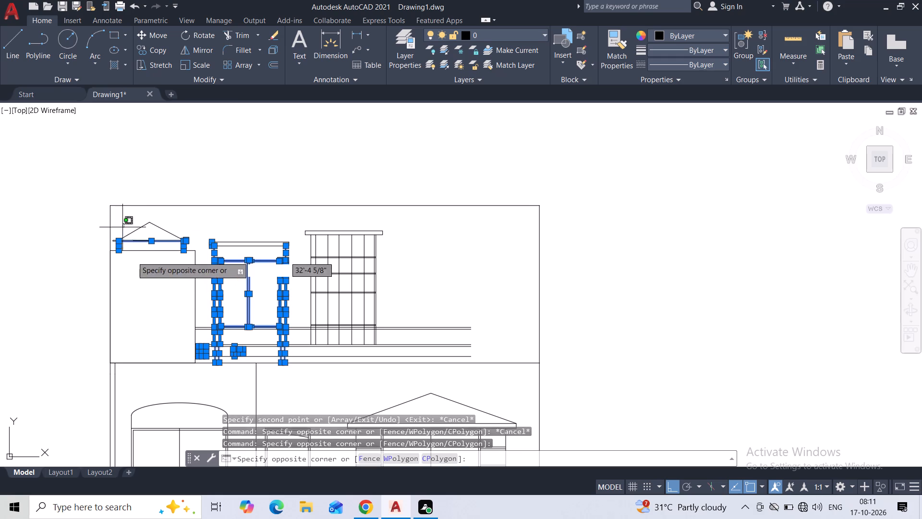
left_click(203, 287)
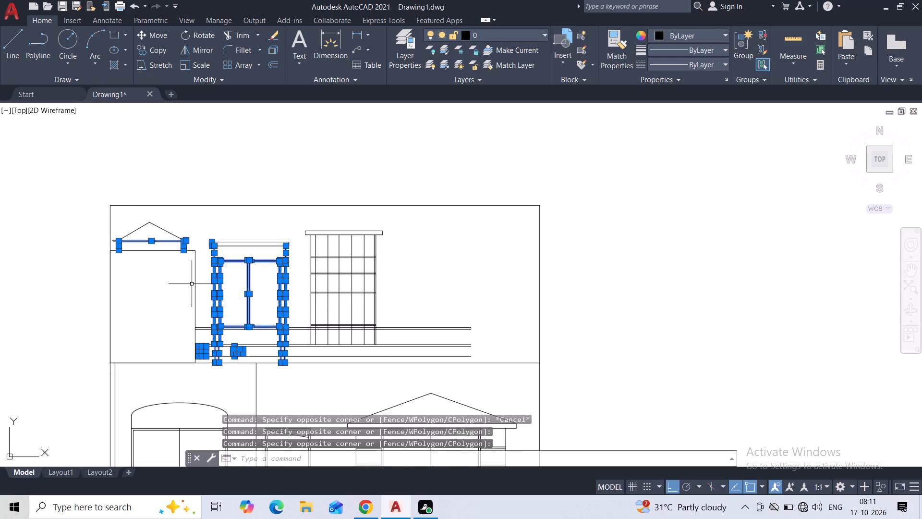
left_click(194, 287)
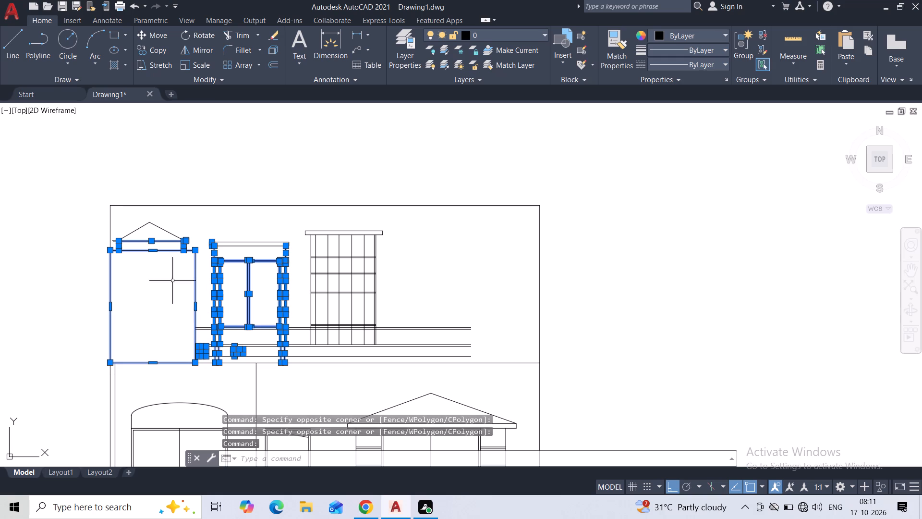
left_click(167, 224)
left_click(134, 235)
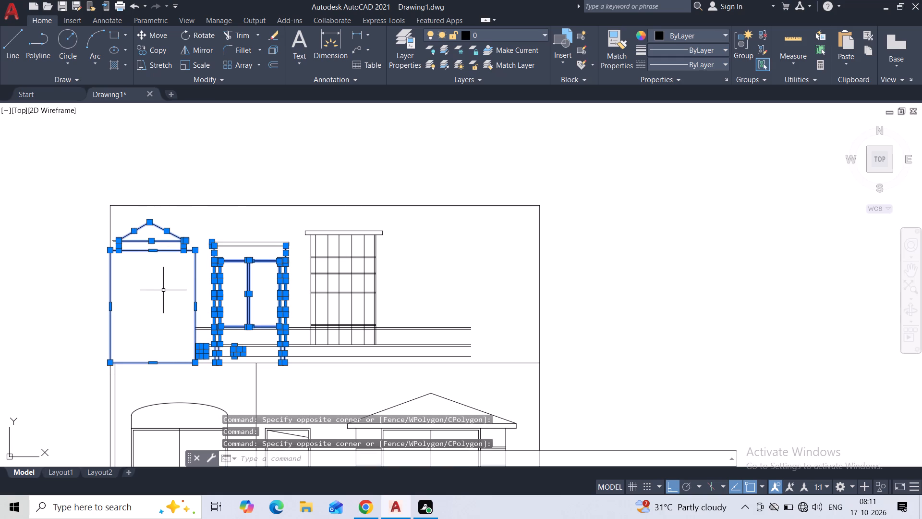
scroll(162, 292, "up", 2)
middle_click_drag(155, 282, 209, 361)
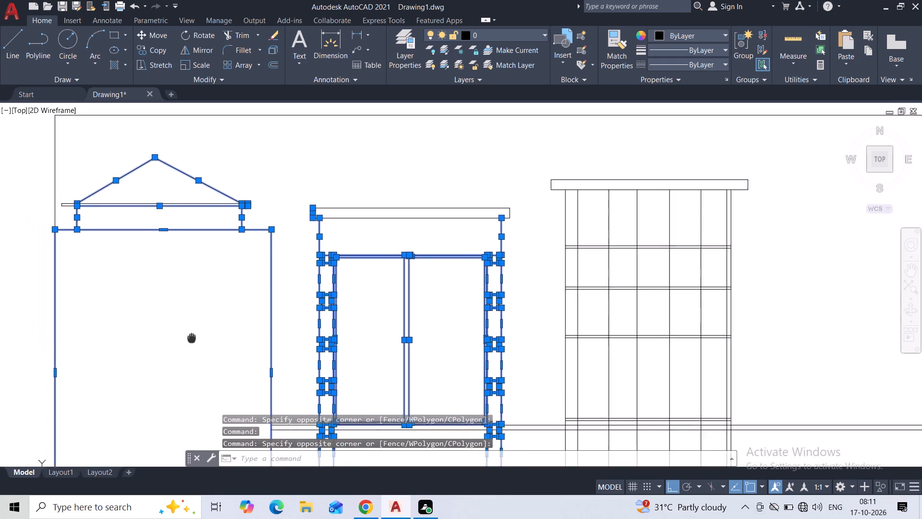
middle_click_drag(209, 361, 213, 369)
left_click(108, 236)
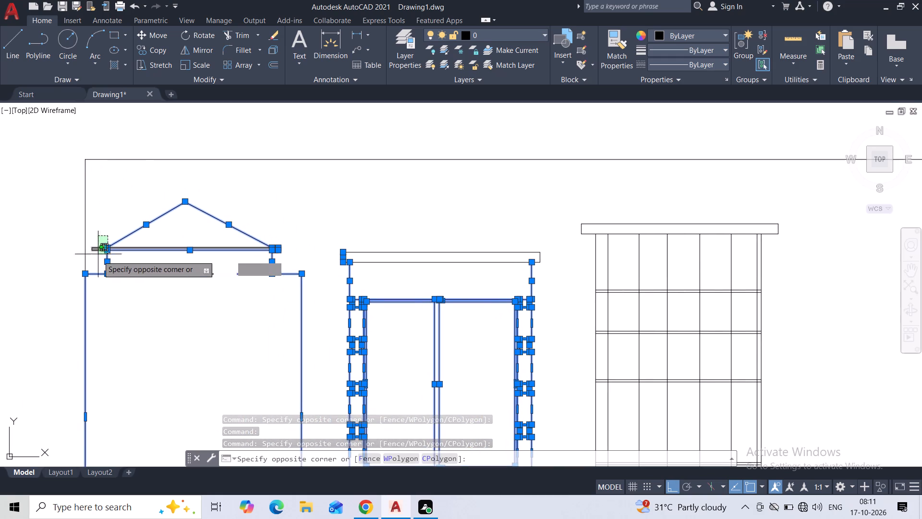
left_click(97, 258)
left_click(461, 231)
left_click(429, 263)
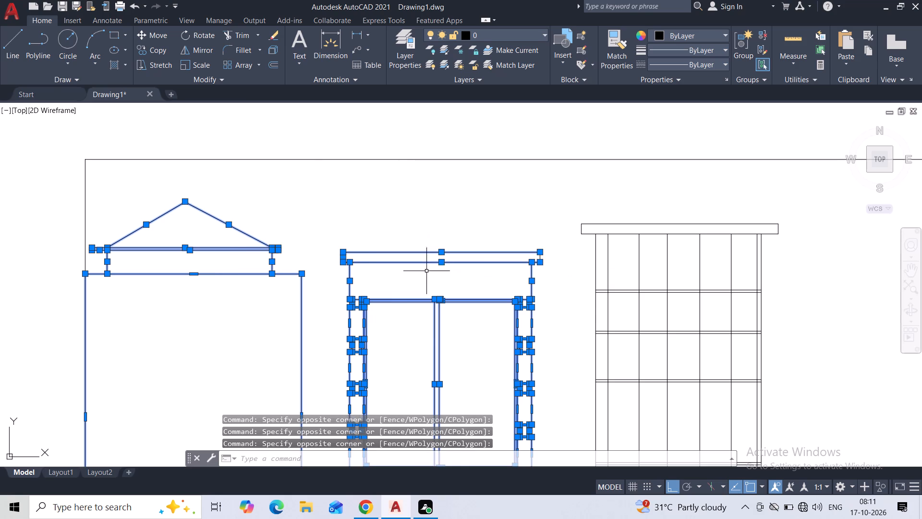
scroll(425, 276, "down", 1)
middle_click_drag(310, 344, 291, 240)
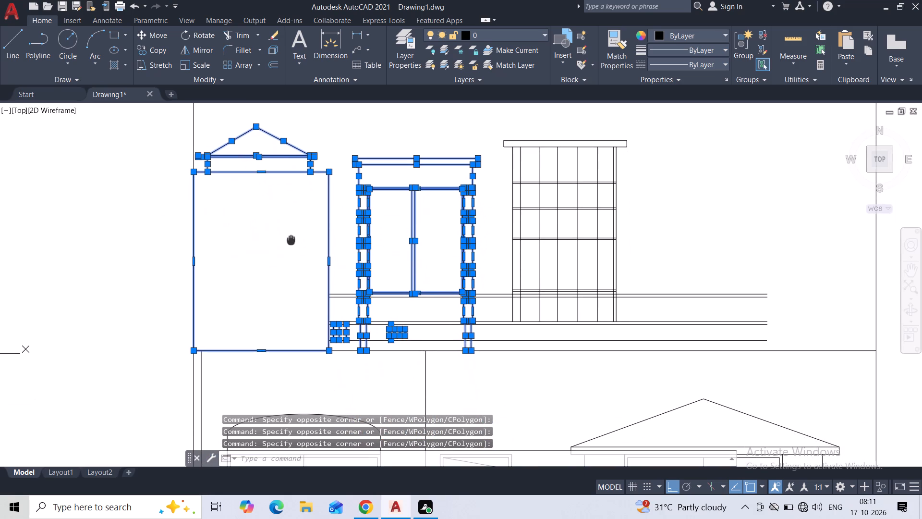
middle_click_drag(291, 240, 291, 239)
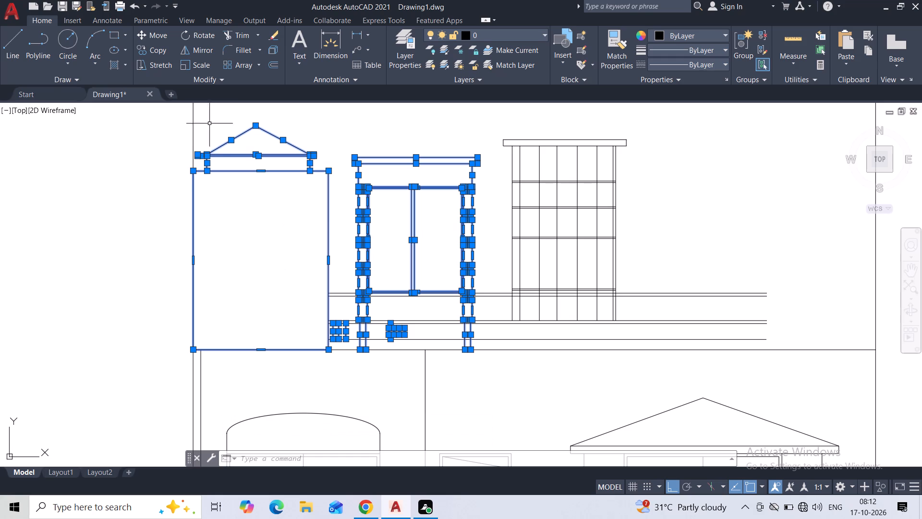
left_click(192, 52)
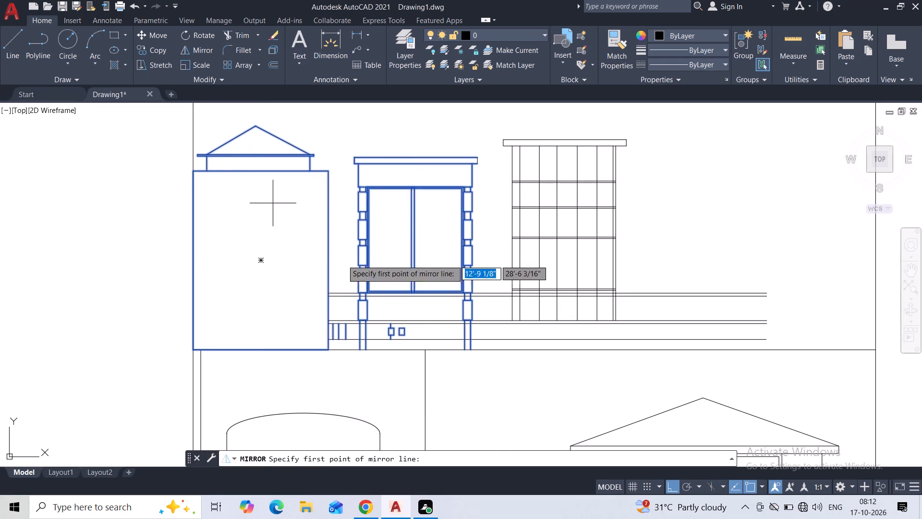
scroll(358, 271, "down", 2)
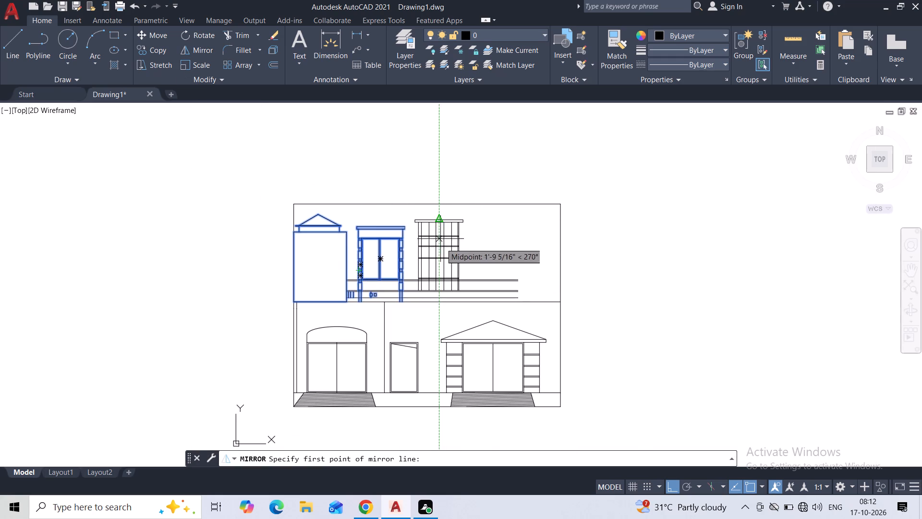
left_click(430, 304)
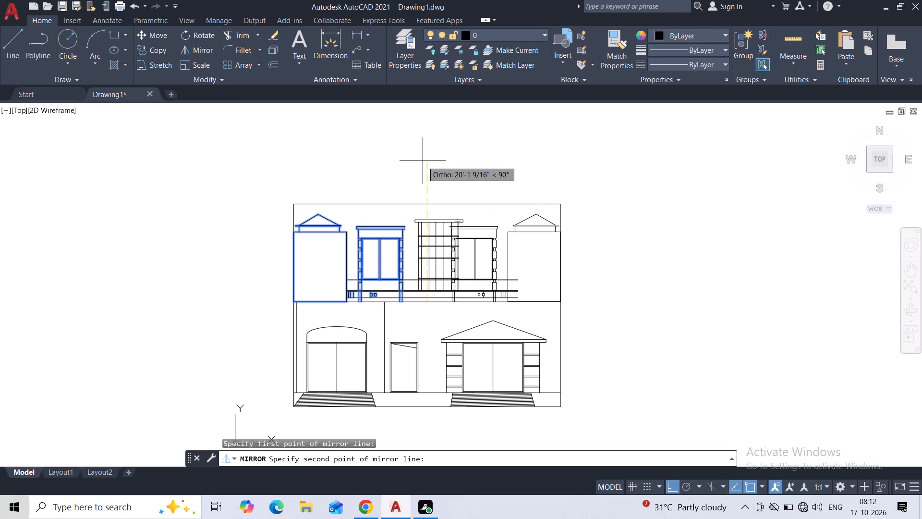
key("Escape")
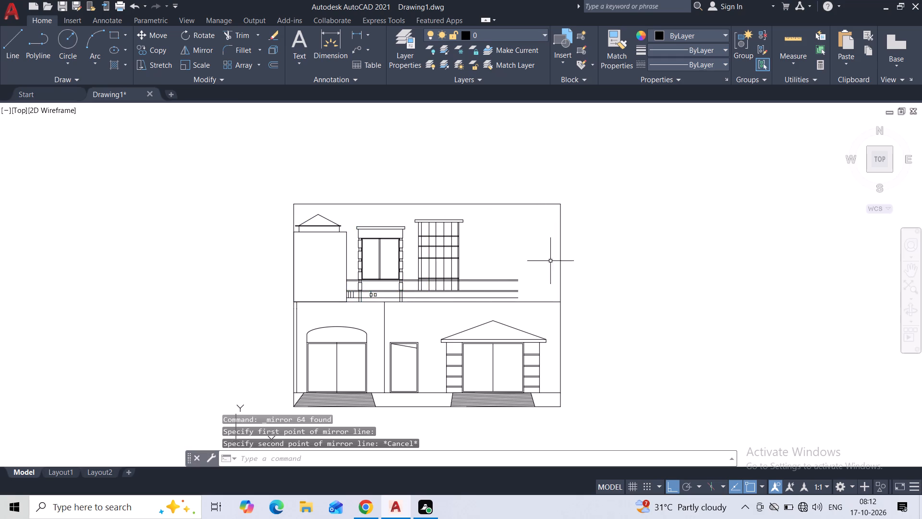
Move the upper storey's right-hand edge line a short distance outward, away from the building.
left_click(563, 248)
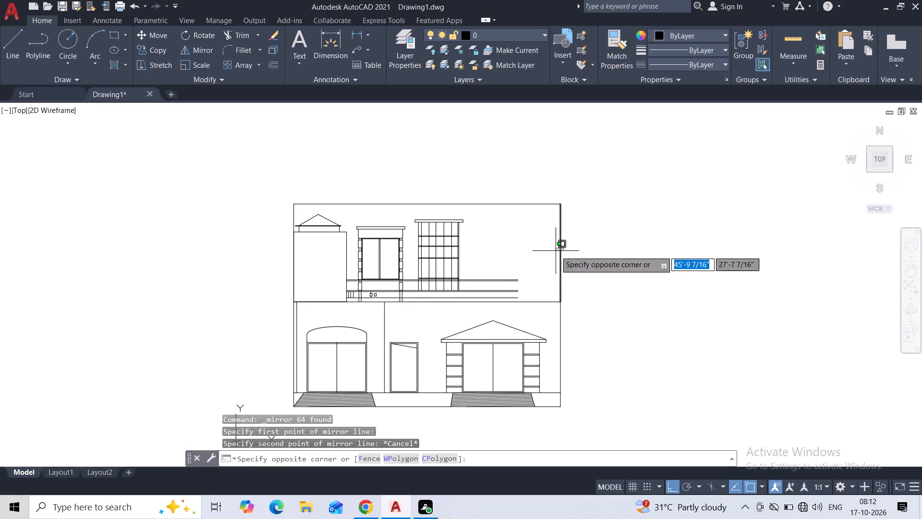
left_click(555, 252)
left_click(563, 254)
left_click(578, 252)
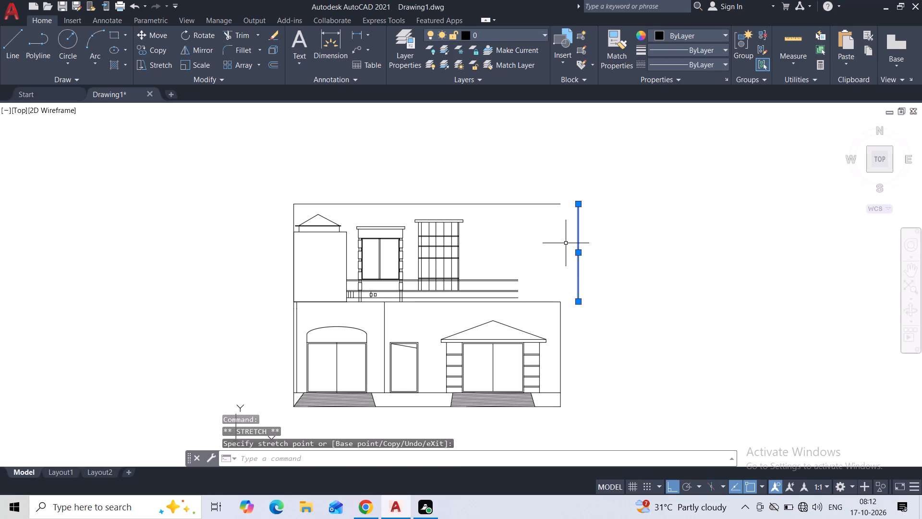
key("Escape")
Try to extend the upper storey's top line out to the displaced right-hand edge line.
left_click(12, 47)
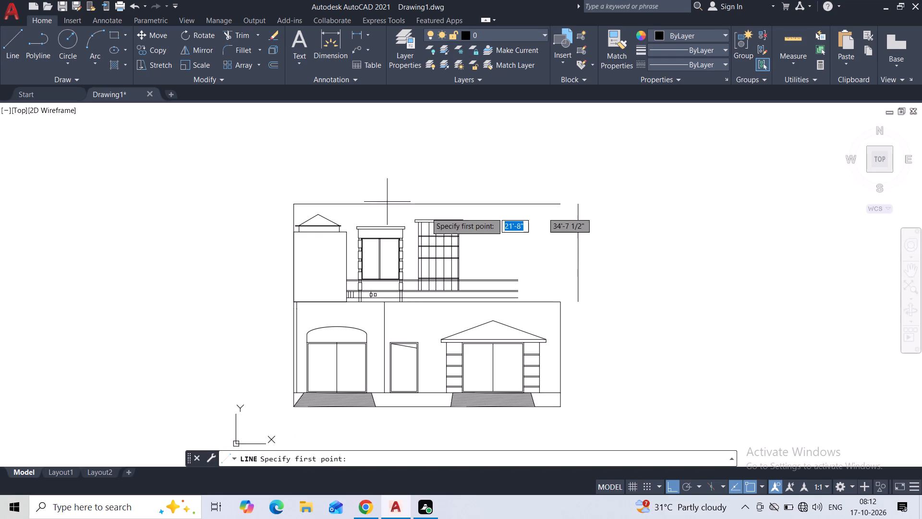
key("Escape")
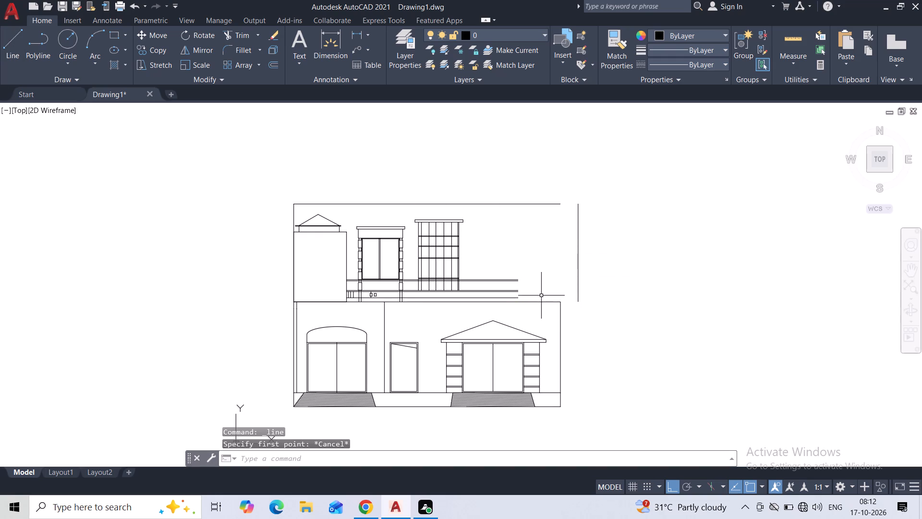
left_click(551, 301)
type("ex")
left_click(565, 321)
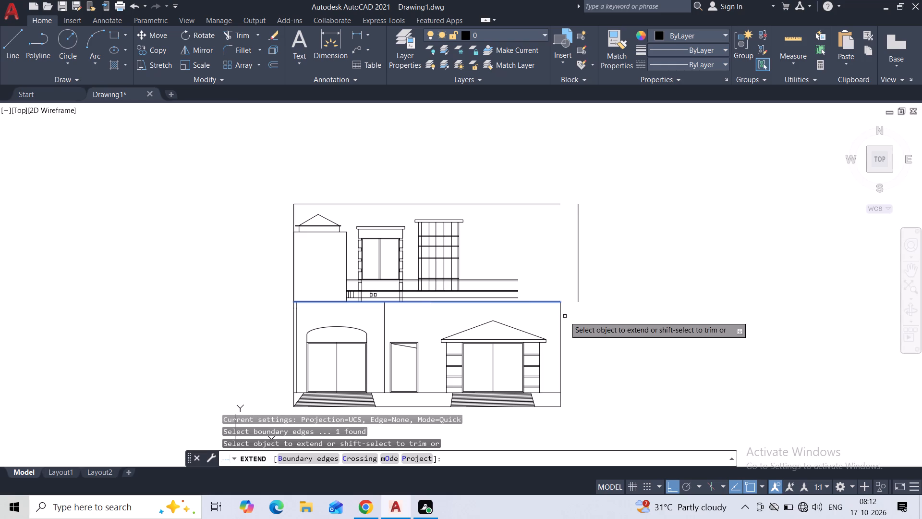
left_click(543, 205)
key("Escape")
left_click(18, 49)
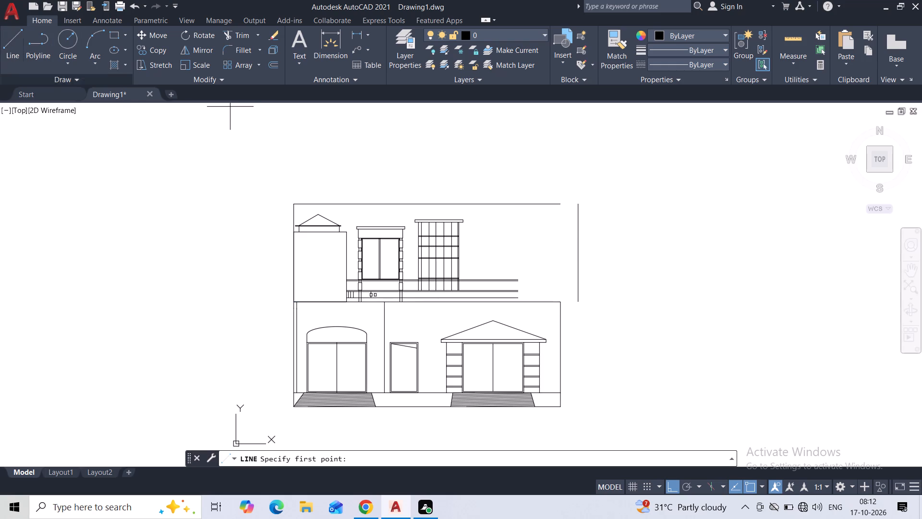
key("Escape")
Erase the displaced right-hand edge line of the upper storey.
left_click(595, 206)
left_click(576, 245)
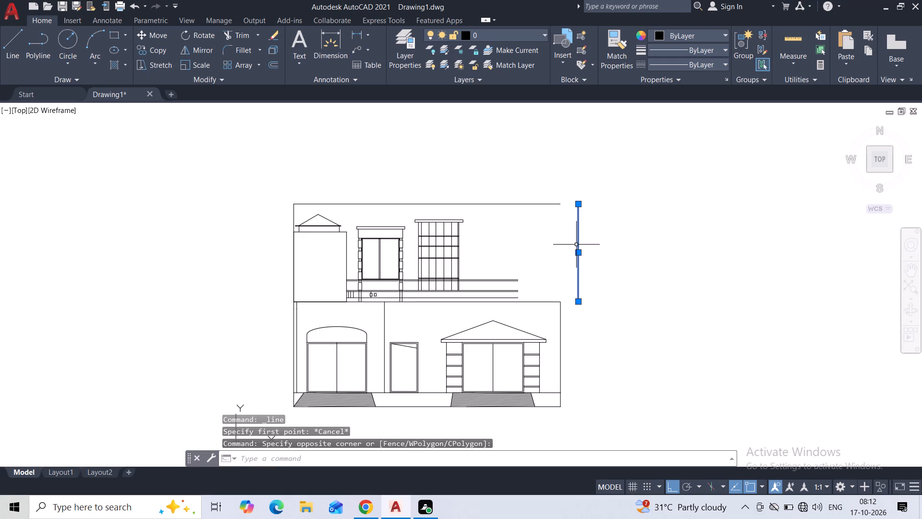
key("Delete")
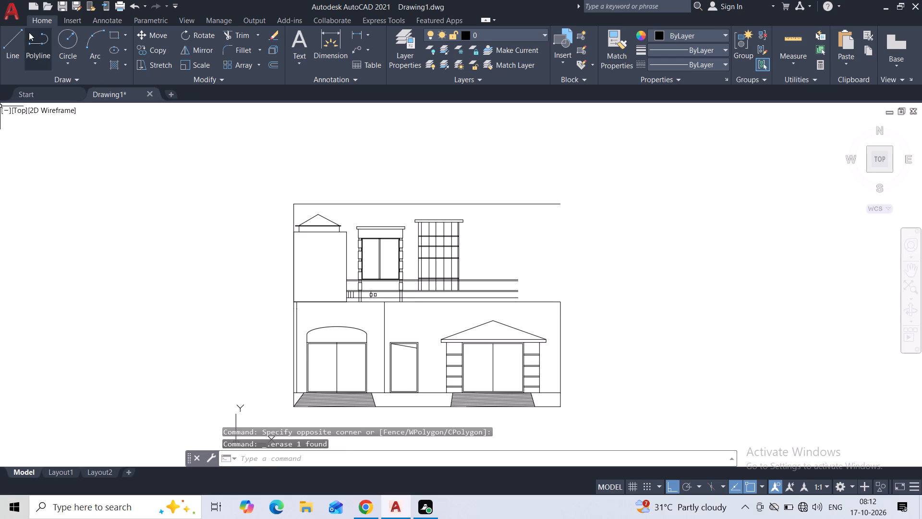
Draw a long vertical line beyond the building's right side, from above the top outline down to near the base.
left_click(14, 48)
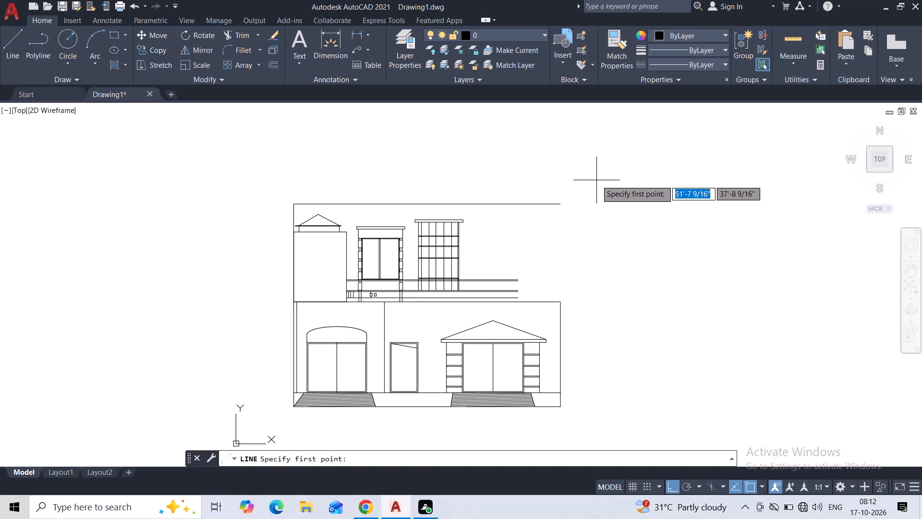
left_click(596, 180)
left_click(629, 404)
key("Escape")
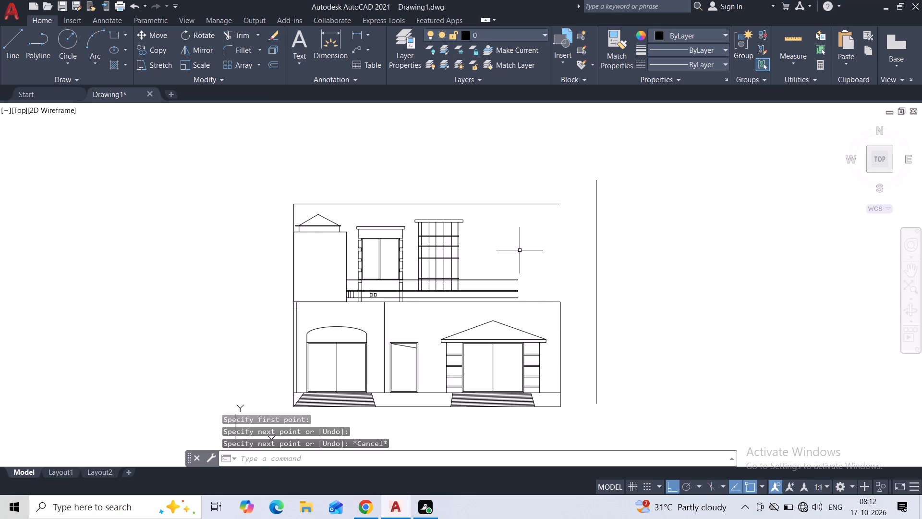
Extend the upper storey's top line and the line between the storeys to the new vertical line.
type("ex")
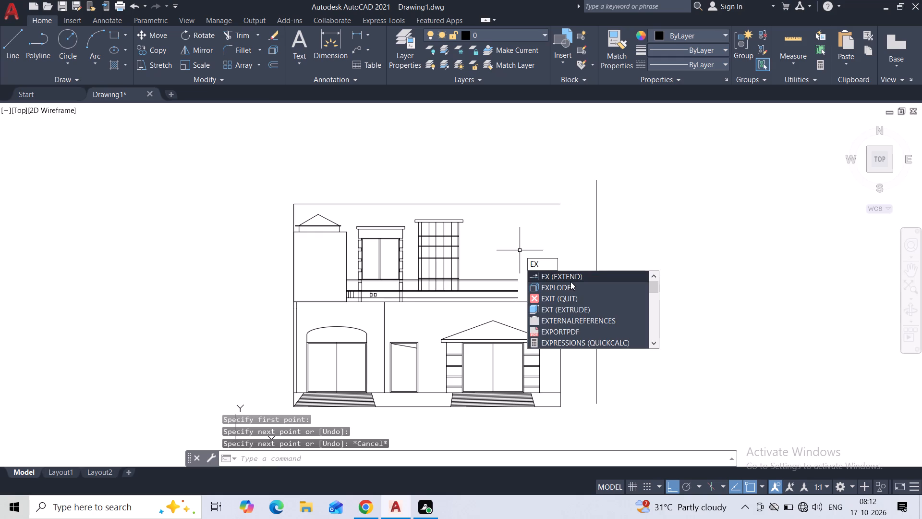
left_click(570, 279)
left_click(552, 205)
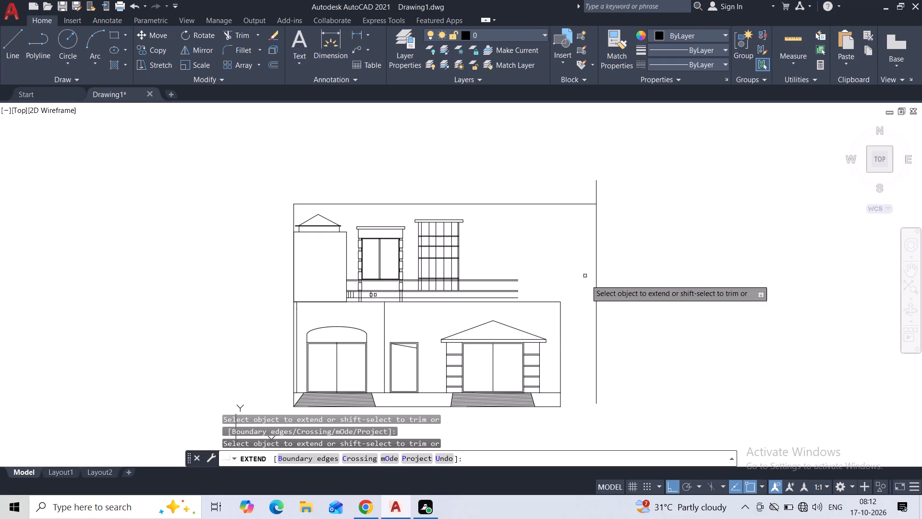
left_click(556, 302)
key("Escape")
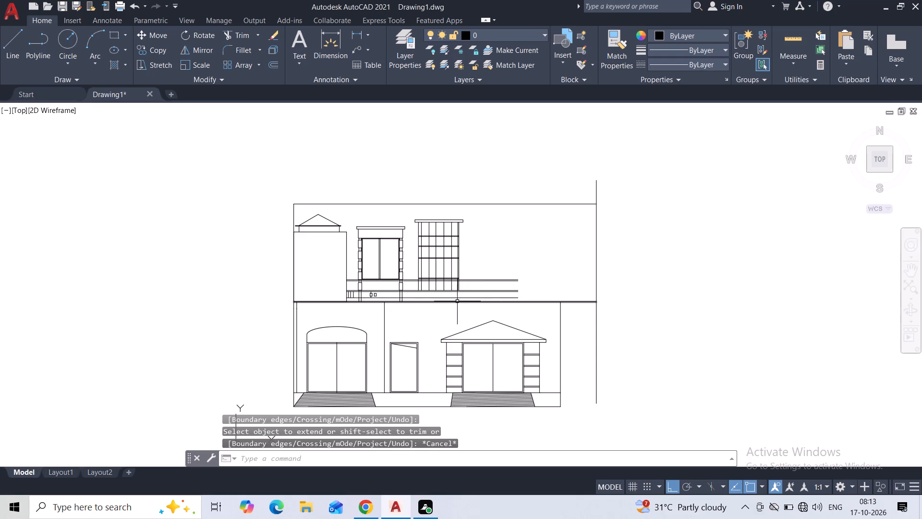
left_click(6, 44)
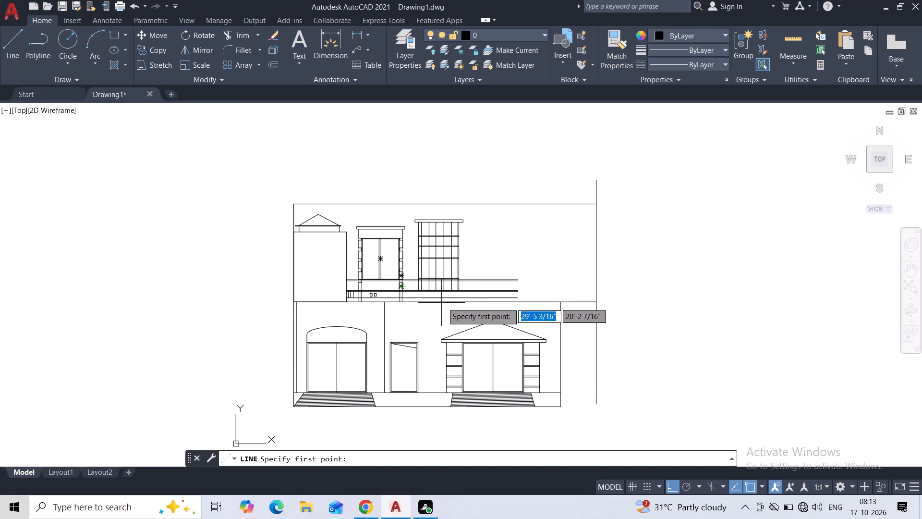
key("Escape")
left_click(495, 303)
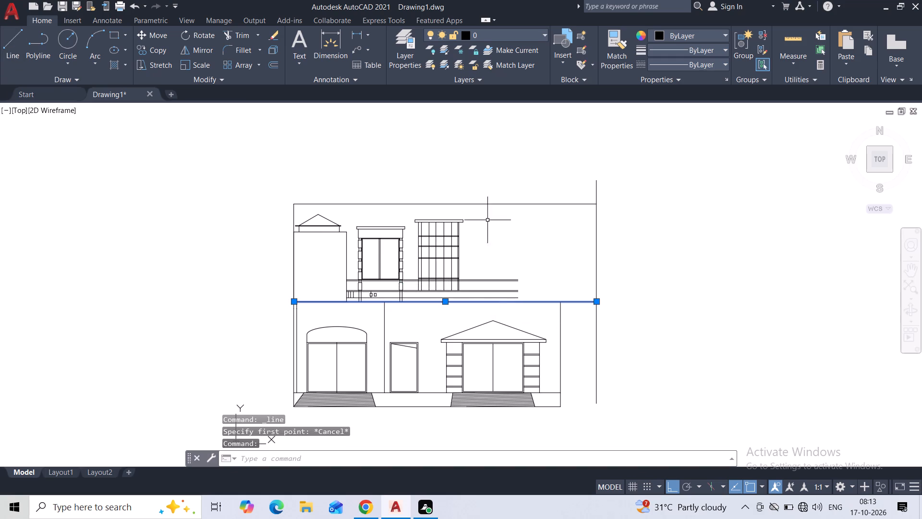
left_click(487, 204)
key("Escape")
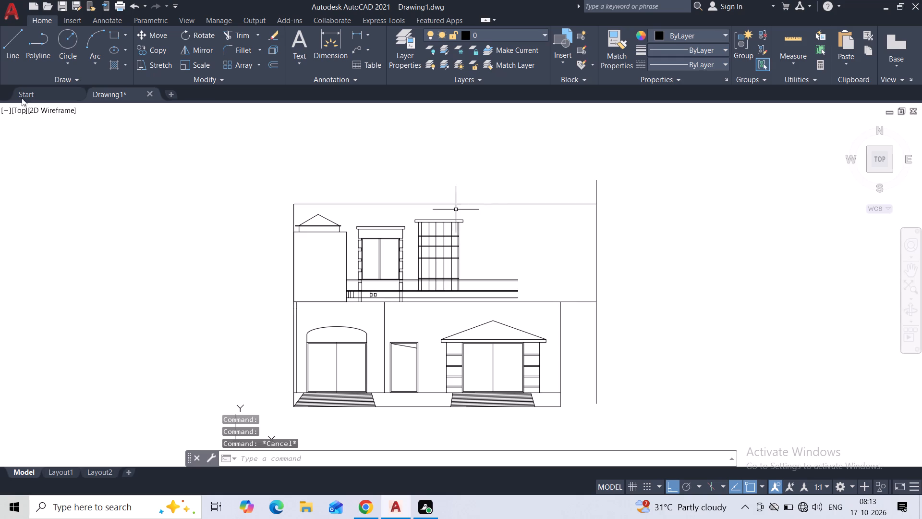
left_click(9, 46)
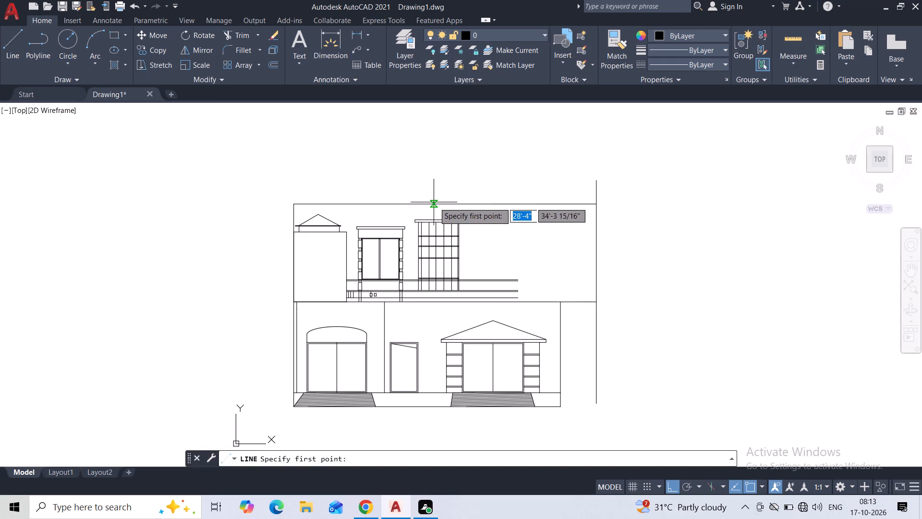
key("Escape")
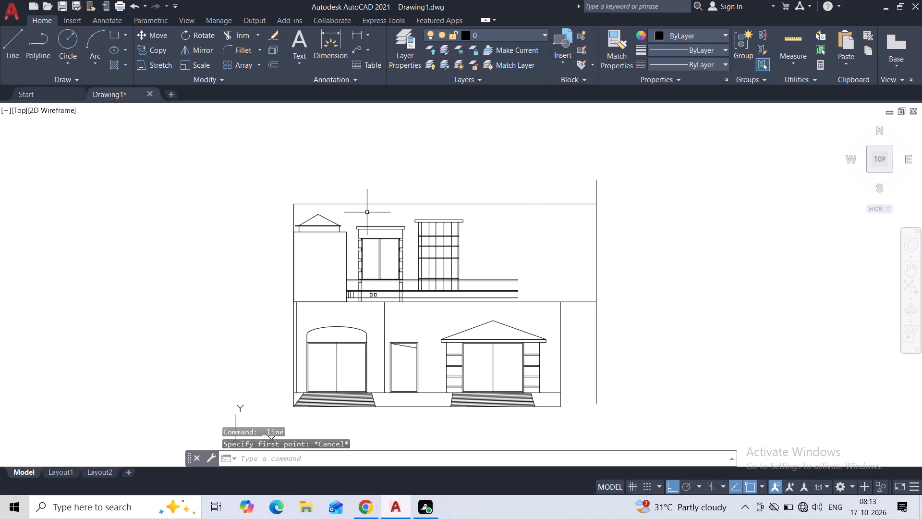
Mirror the upper storey's left gabled block, pillared window block and small railing pieces about the vertical through the top line's midpoint, keeping the originals.
left_click(399, 214)
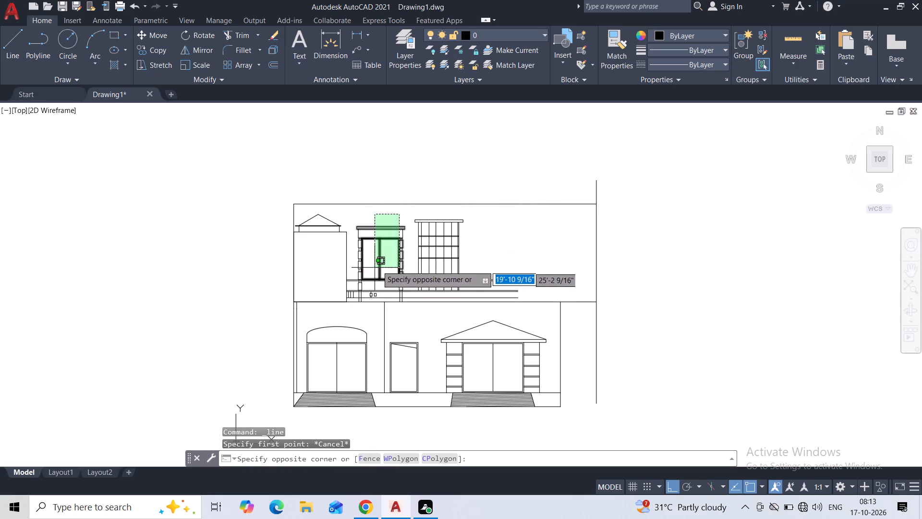
key("Escape")
left_click(406, 218)
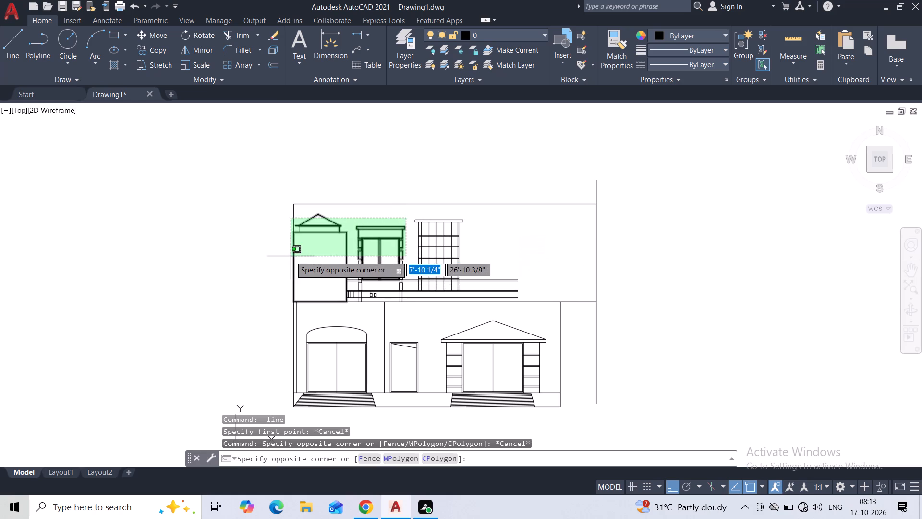
left_click(304, 255)
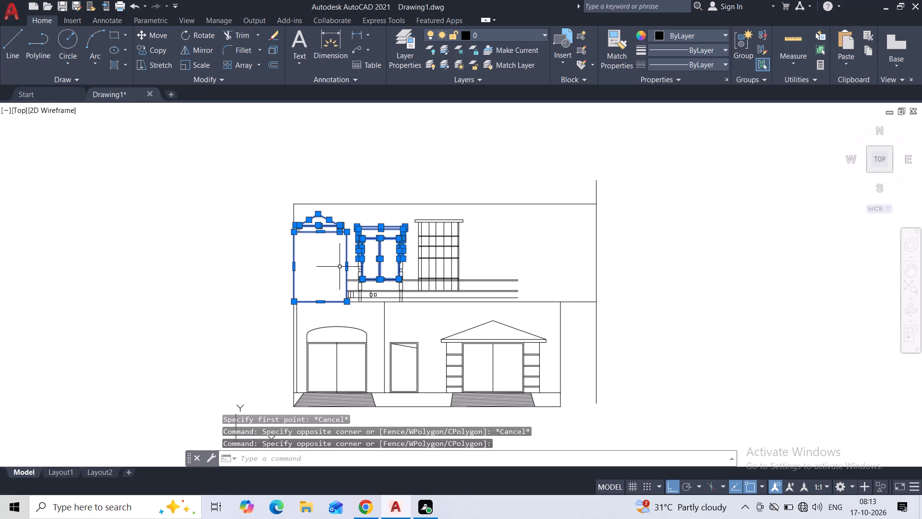
scroll(340, 267, "up", 2)
left_click(514, 238)
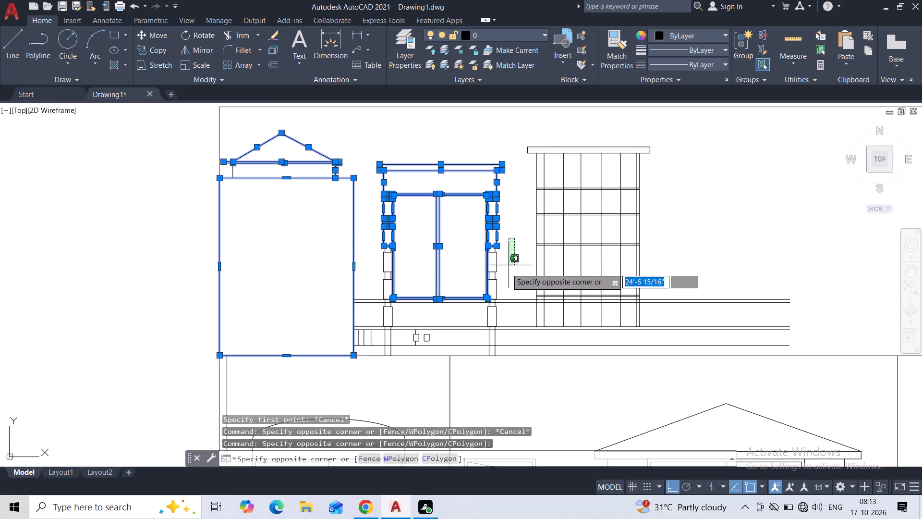
left_click(291, 294)
scroll(447, 317, "up", 2)
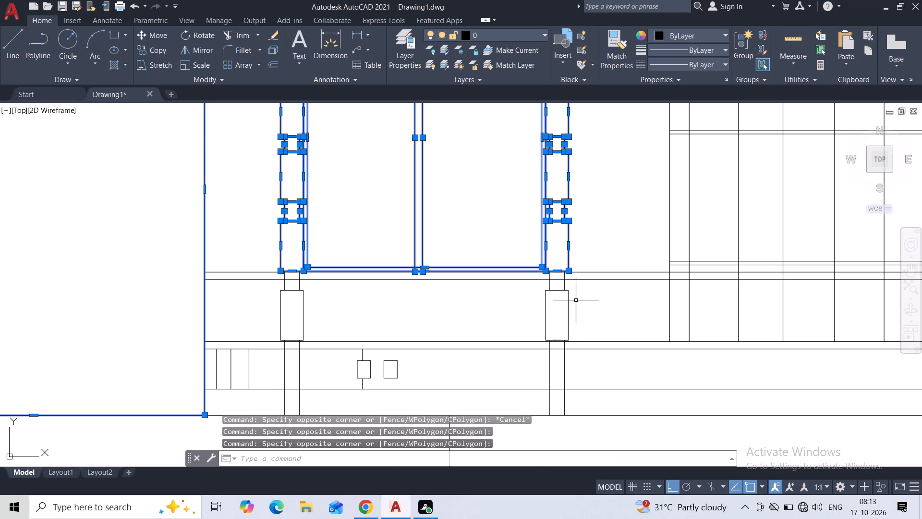
scroll(581, 295, "up", 2)
left_click(551, 246)
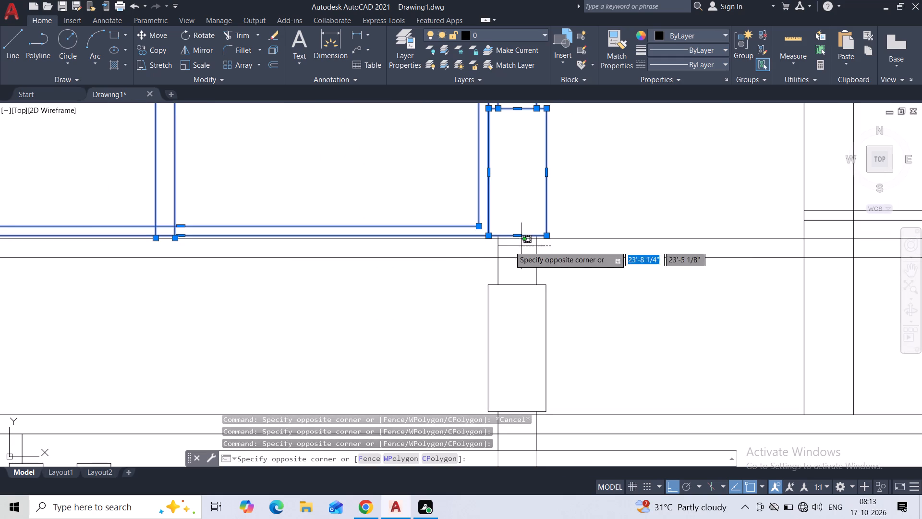
left_click(456, 246)
left_click(589, 313)
left_click(313, 326)
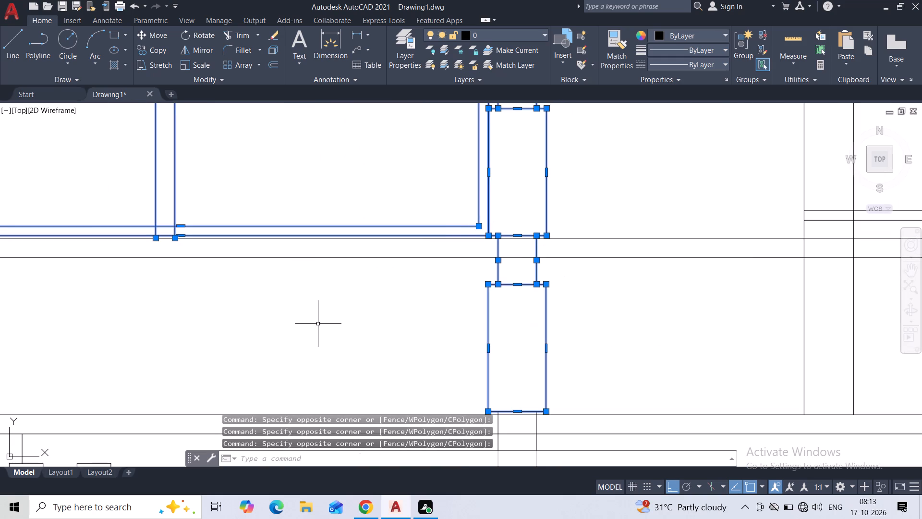
middle_click_drag(341, 324, 354, 218)
scroll(539, 313, "up", 1)
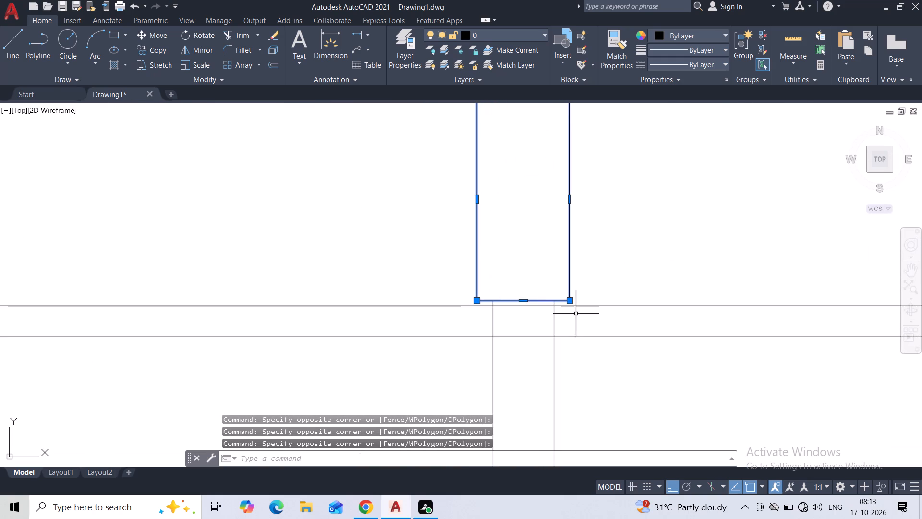
left_click(576, 314)
left_click(467, 321)
scroll(571, 381, "down", 2)
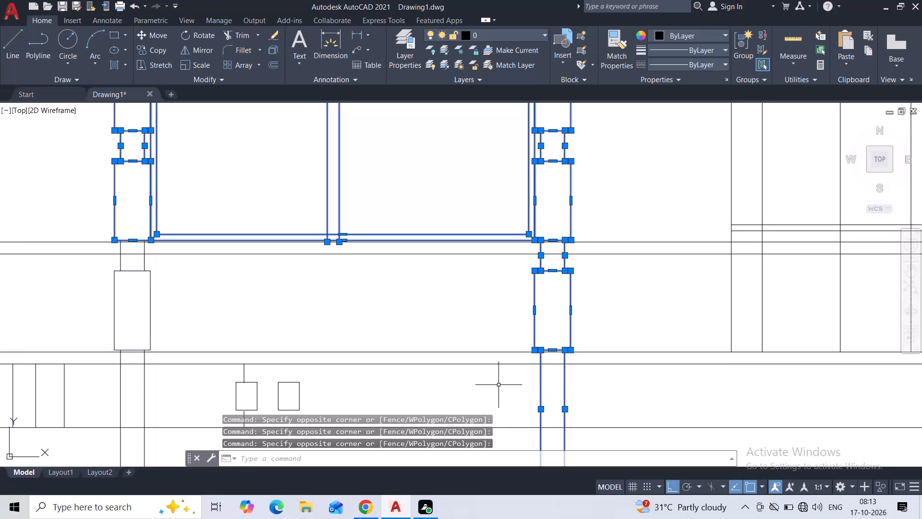
middle_click_drag(498, 385, 535, 307)
left_click(429, 313)
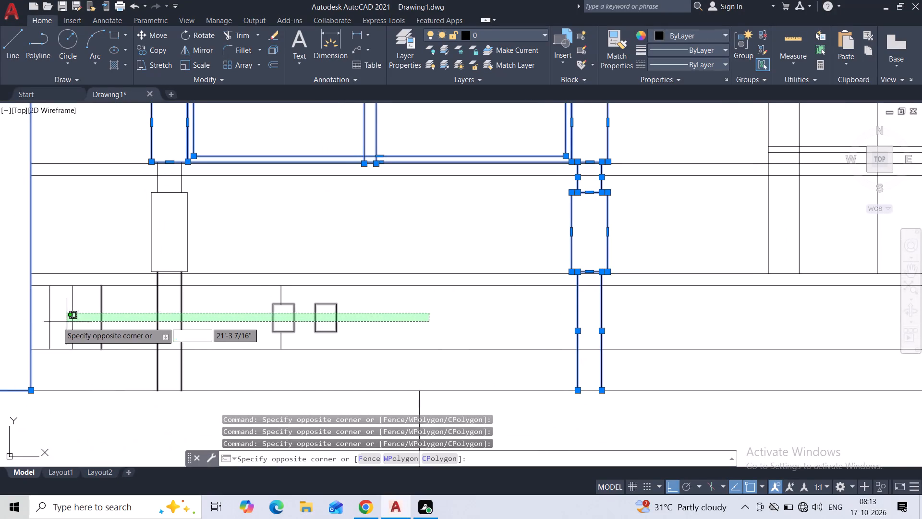
left_click(48, 322)
left_click(239, 248)
left_click(102, 232)
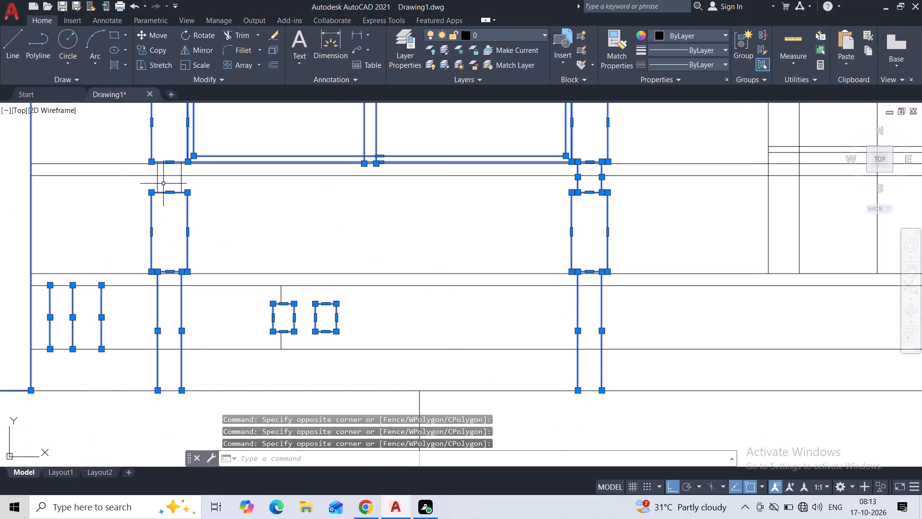
left_click(185, 182)
left_click(137, 192)
scroll(213, 213, "down", 3)
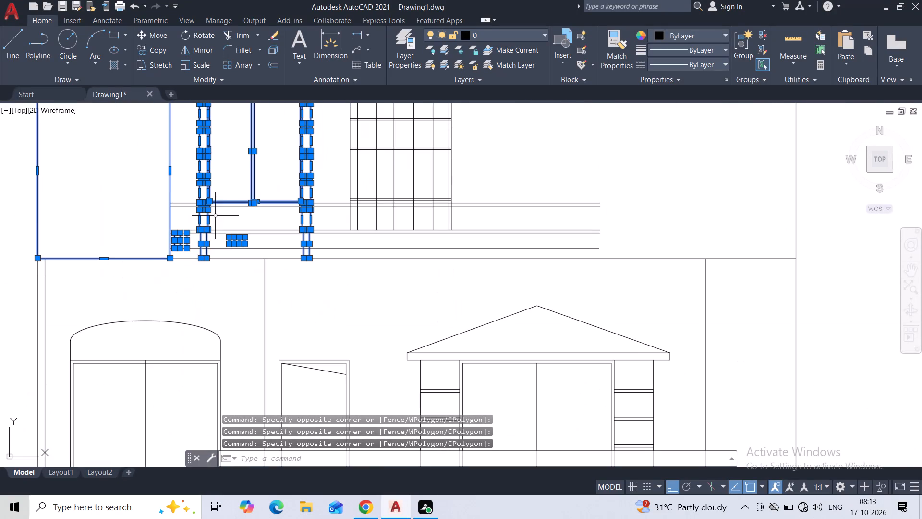
middle_click_drag(143, 173, 147, 309)
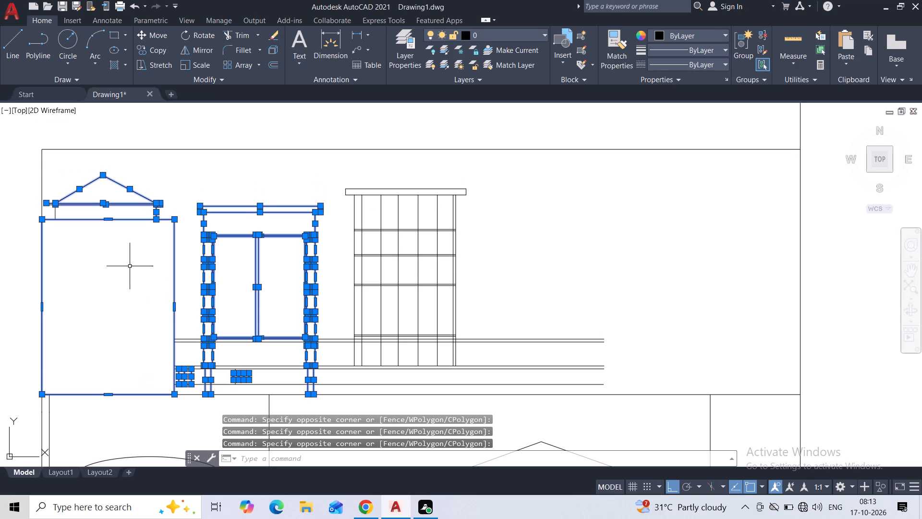
scroll(46, 215, "up", 3)
left_click(117, 185)
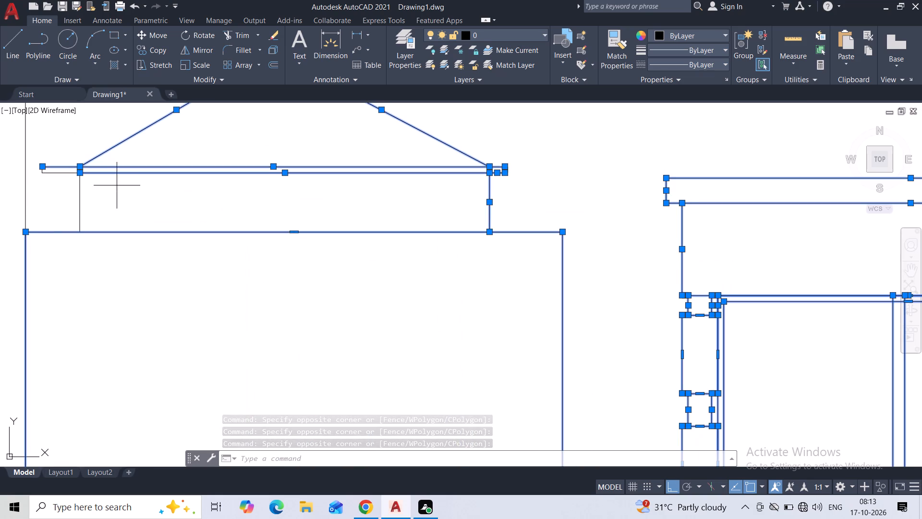
left_click(76, 216)
left_click(75, 145)
left_click(58, 194)
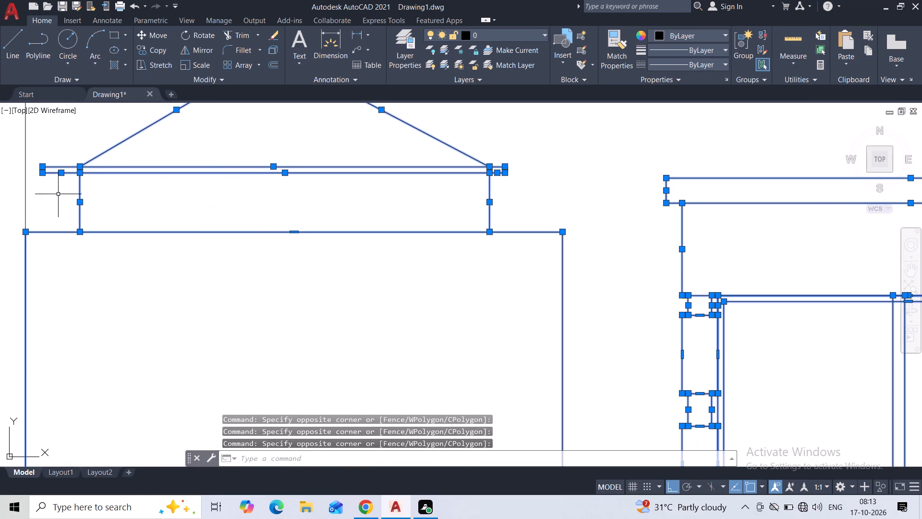
scroll(221, 258, "down", 4)
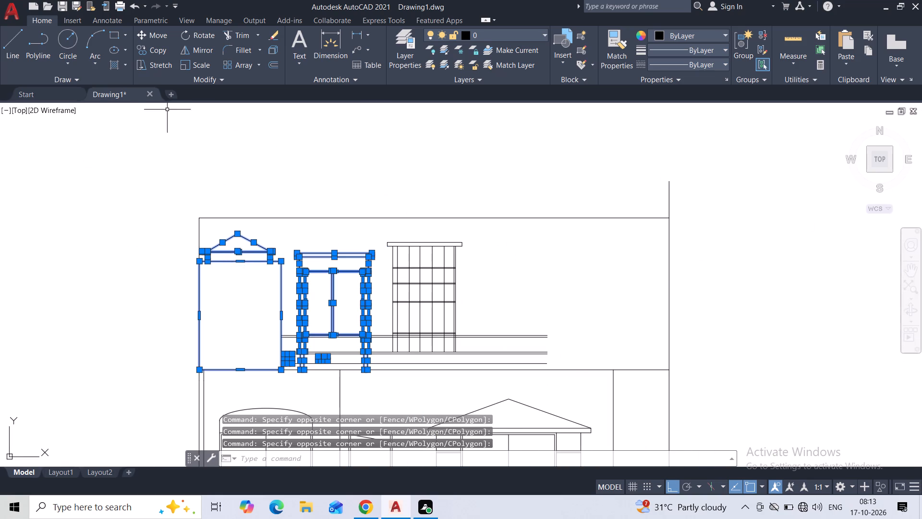
left_click(189, 51)
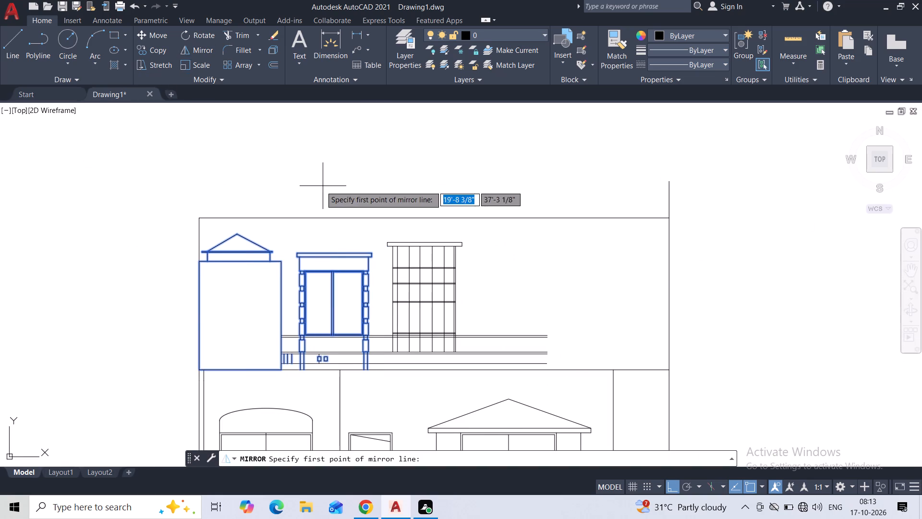
left_click(432, 217)
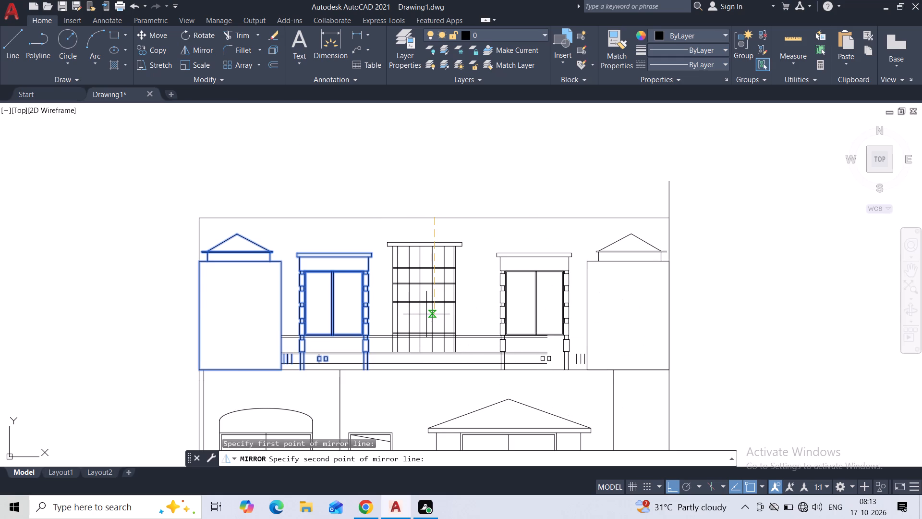
left_click(469, 257)
left_click_drag(492, 297, 469, 257)
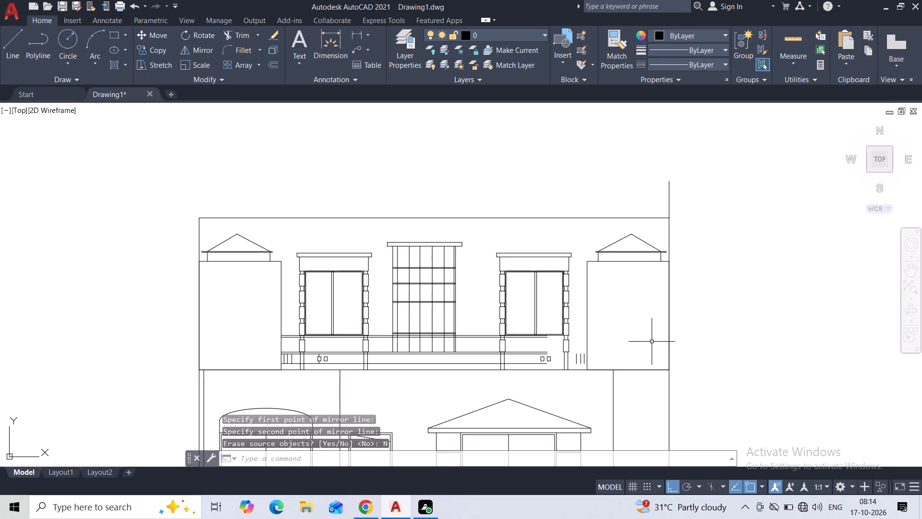
Extend the lower line of the upper railing pair past the mirrored window block to the building's right edge line.
scroll(555, 331, "up", 3)
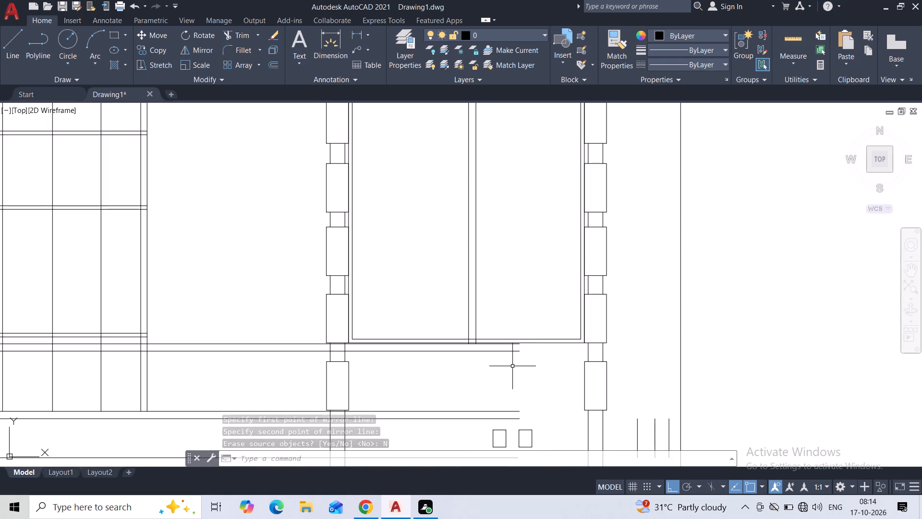
key("e")
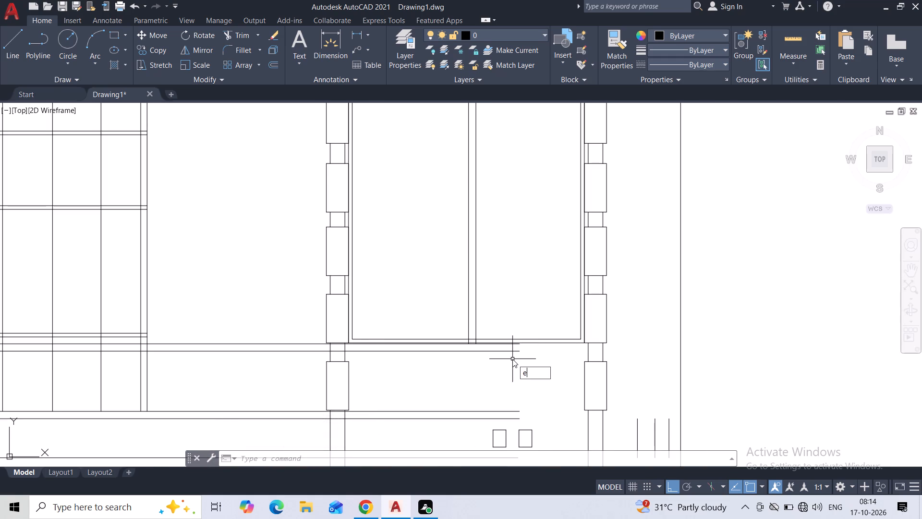
key("x")
left_click(545, 382)
left_click(519, 352)
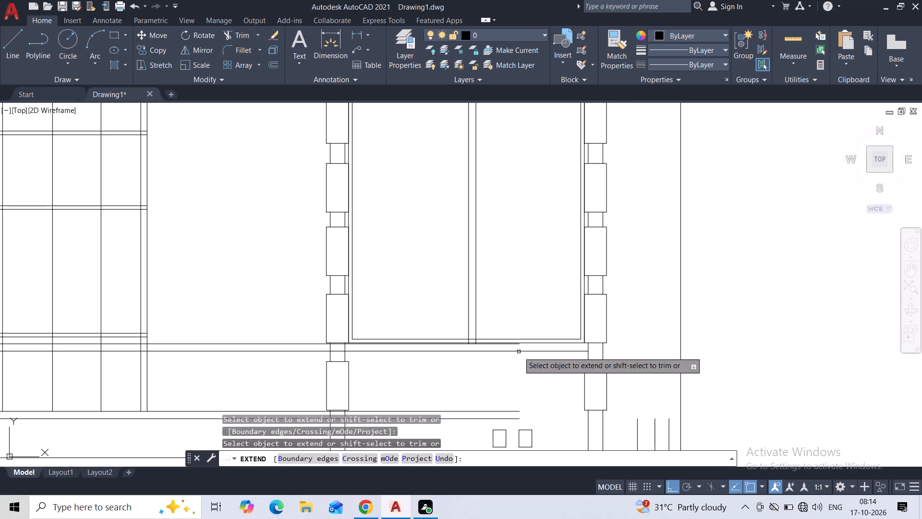
left_click(579, 351)
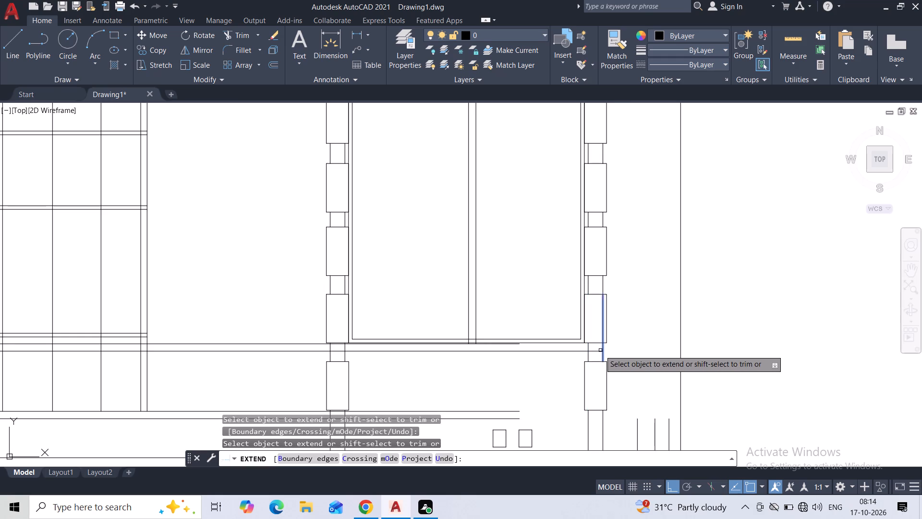
left_click(596, 351)
left_click(611, 352)
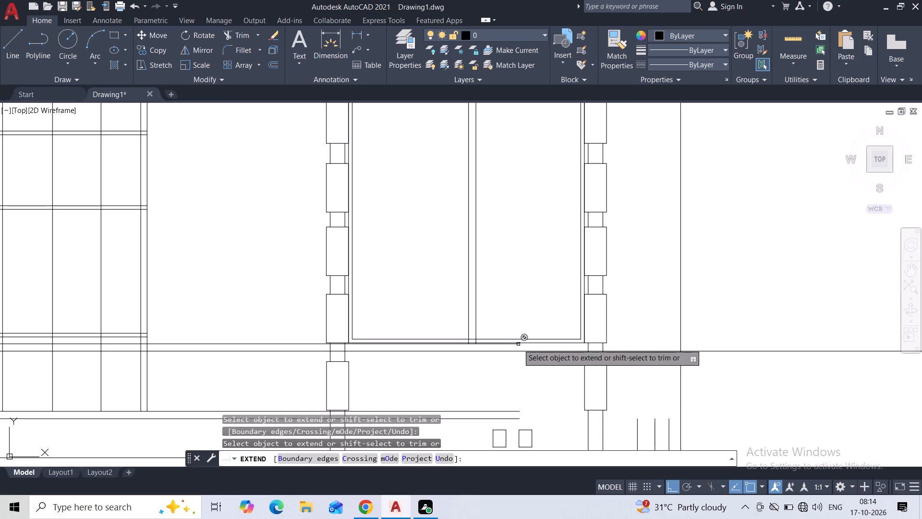
Extend the upper line of the same railing pair, just under the mirrored window, to the building's right edge line.
scroll(515, 344, "up", 3)
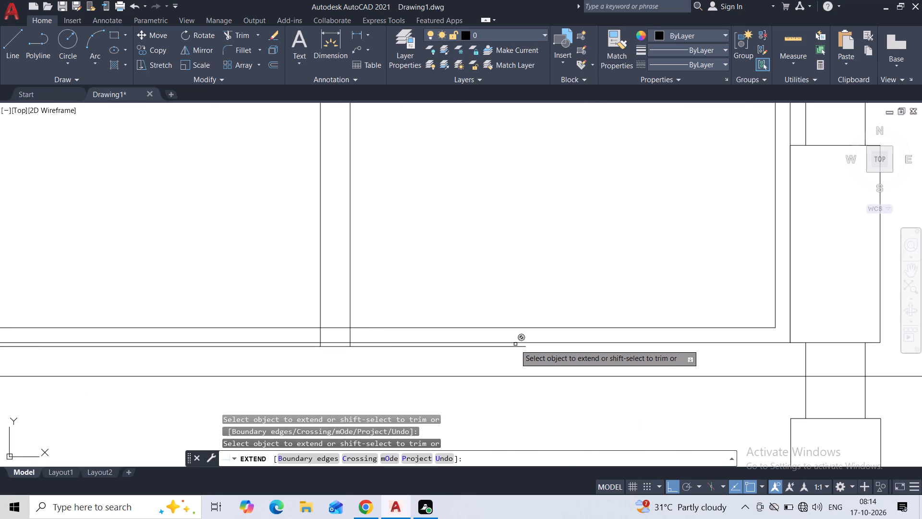
left_click(514, 347)
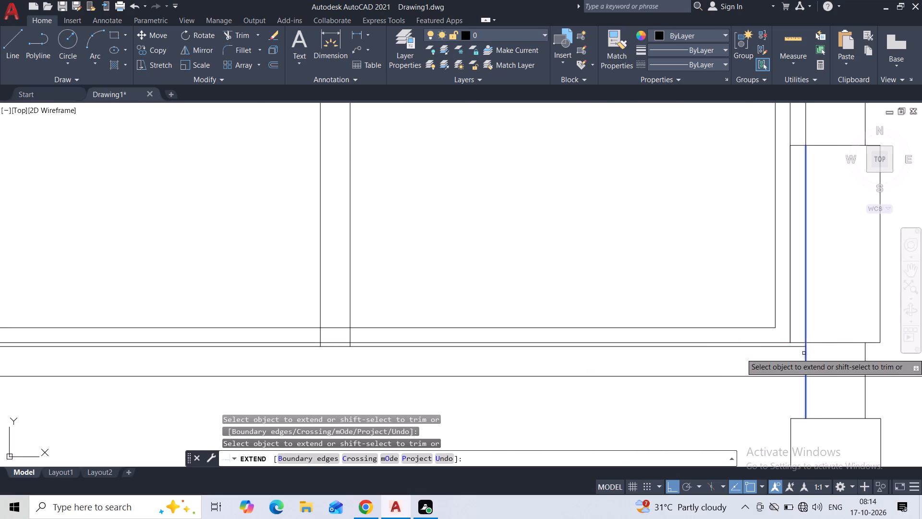
left_click(786, 348)
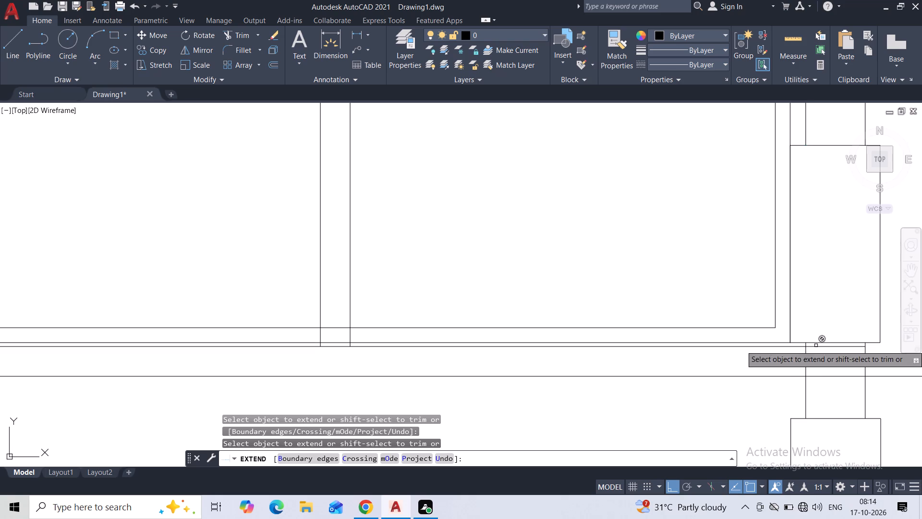
left_click(815, 347)
middle_click_drag(815, 354, 793, 364)
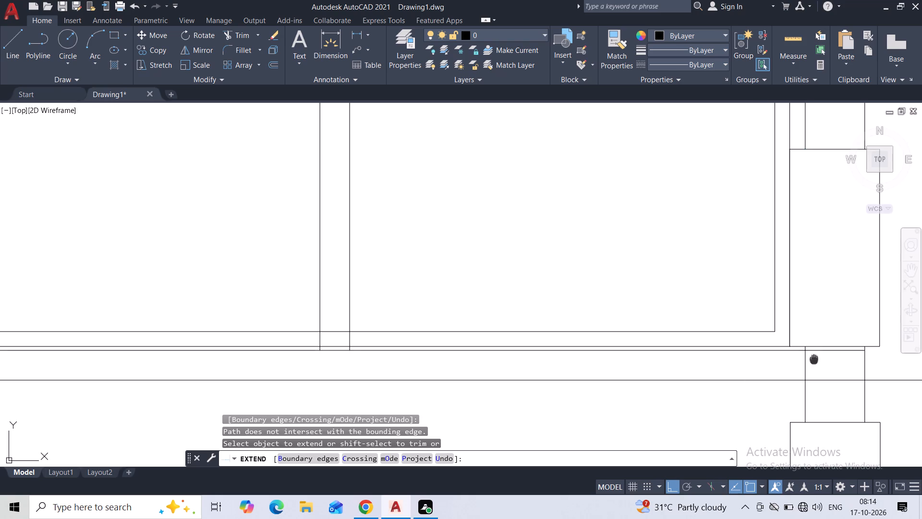
middle_click_drag(793, 364, 557, 388)
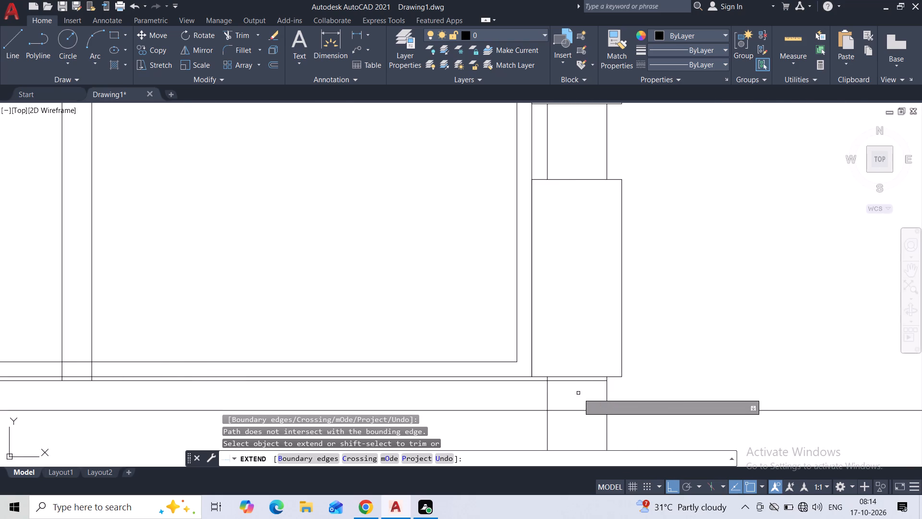
scroll(578, 393, "down", 1)
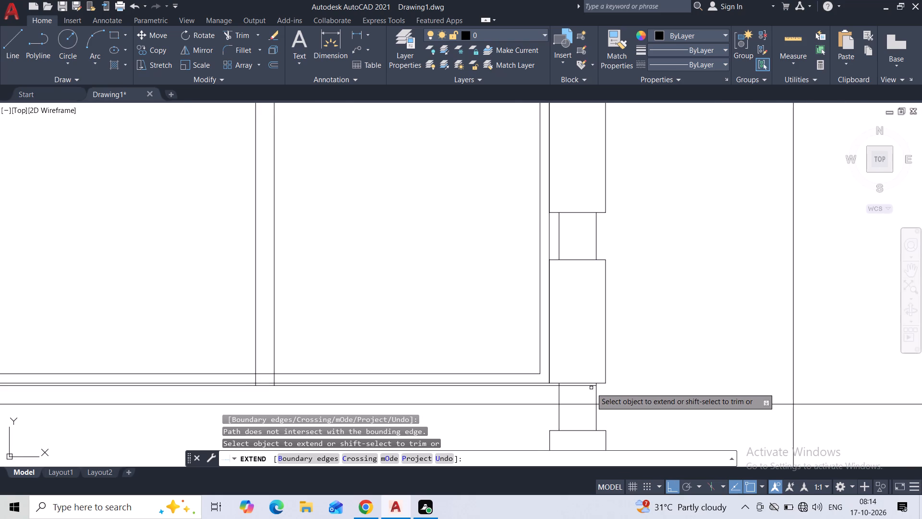
left_click(589, 387)
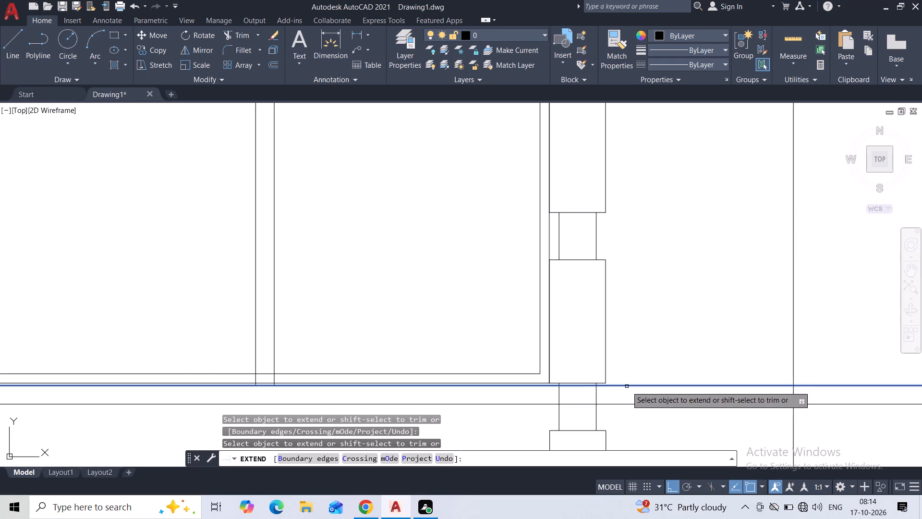
left_click(627, 386)
Extend the railing line pair below the mirrored window block across to the block's right-hand pillar.
scroll(649, 360, "down", 3)
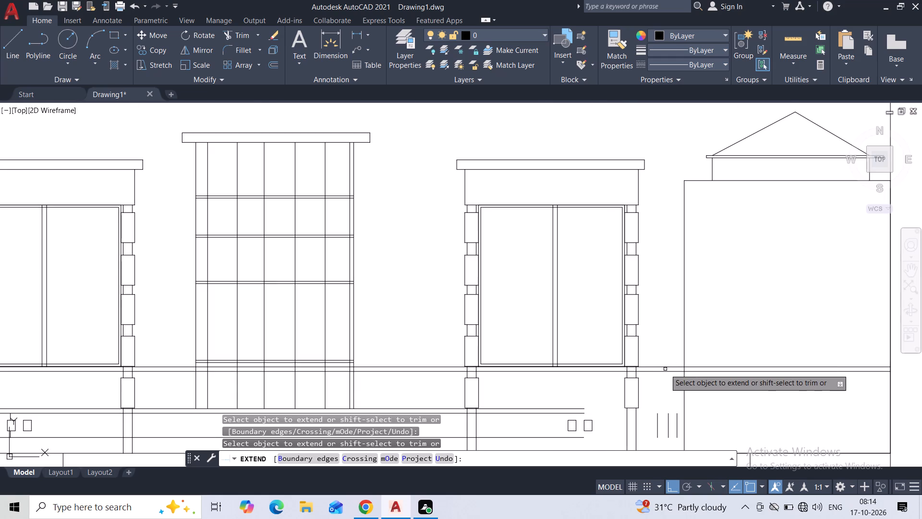
scroll(638, 362, "down", 2)
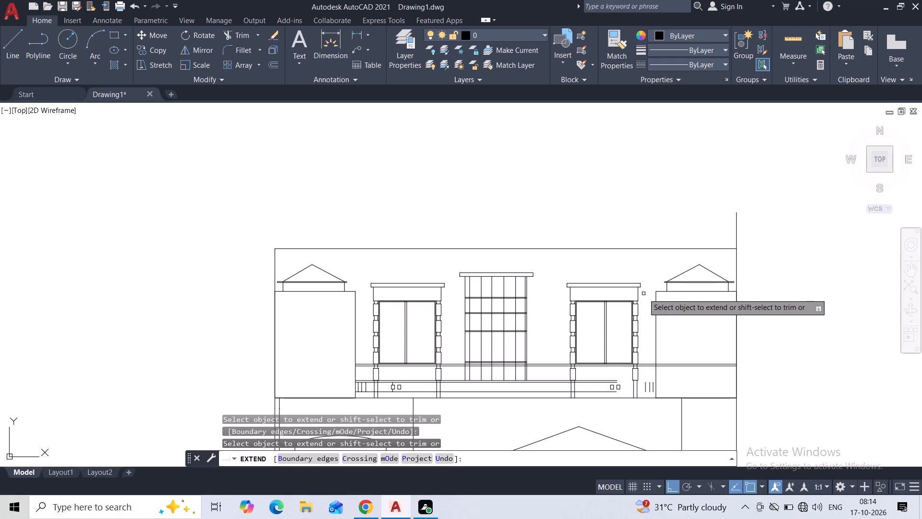
scroll(611, 383, "up", 4)
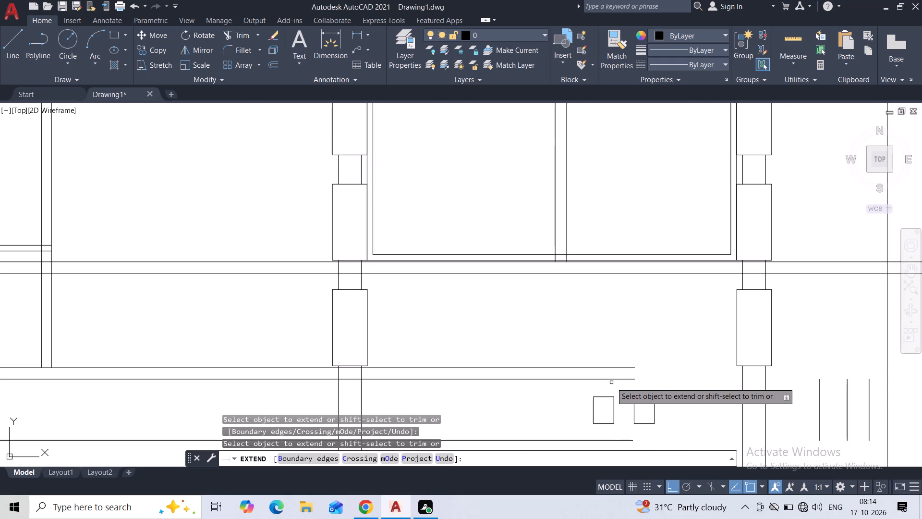
left_click(614, 379)
left_click(619, 369)
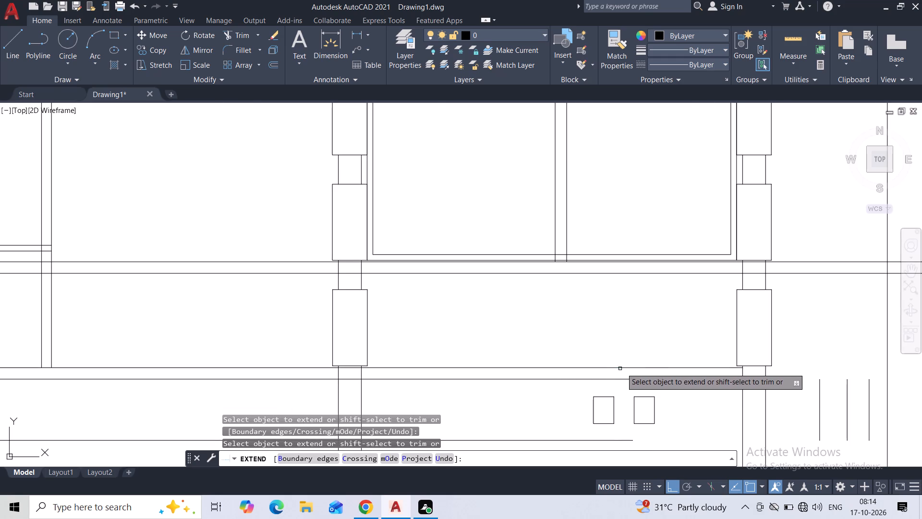
left_click(706, 370)
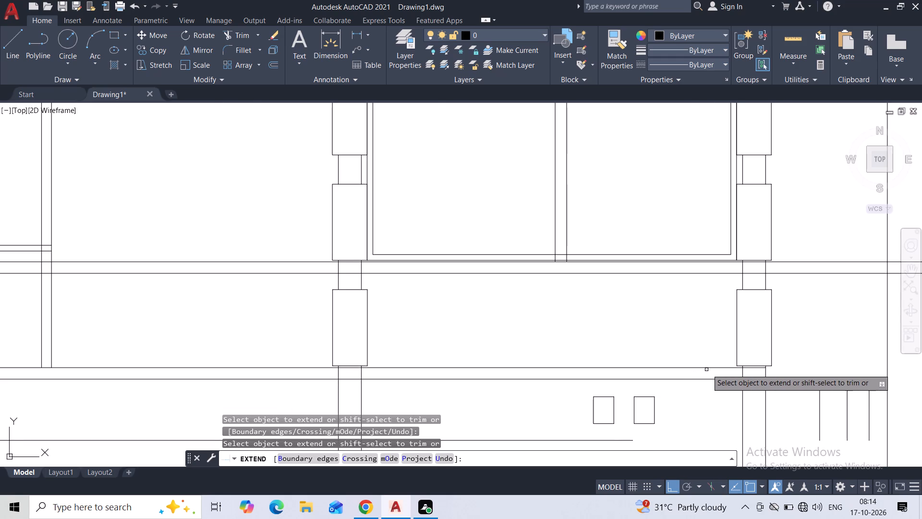
left_click(733, 381)
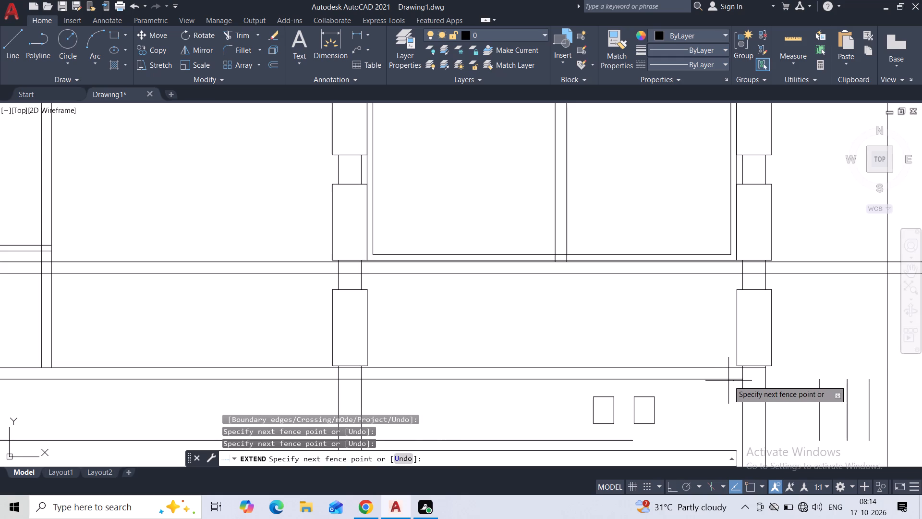
scroll(791, 336, "down", 1)
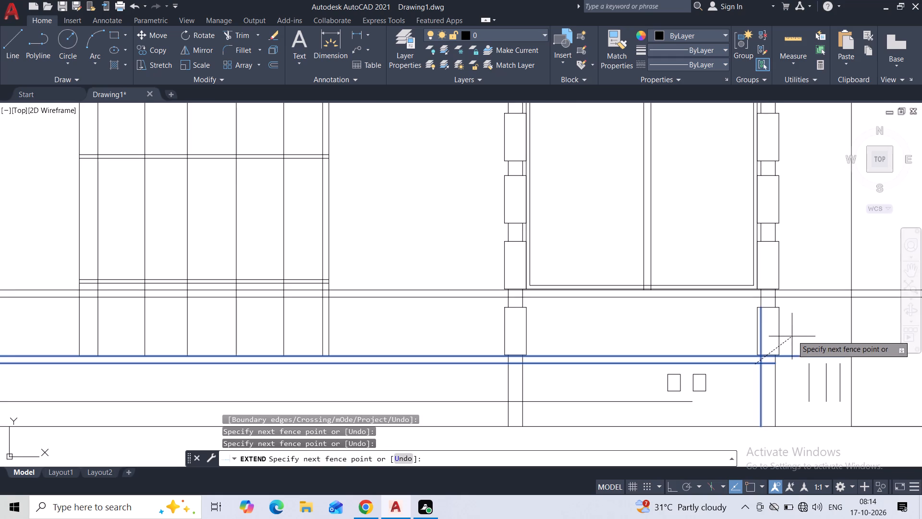
scroll(802, 329, "down", 2)
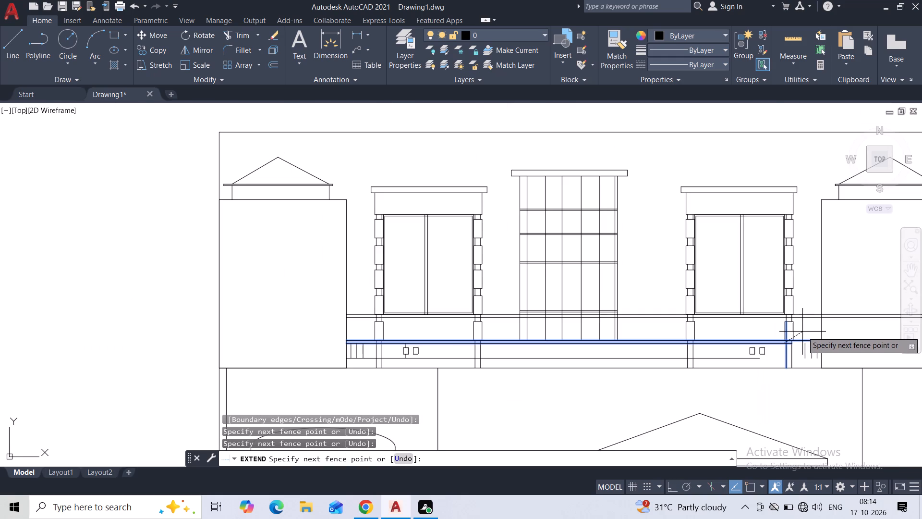
key("Escape")
scroll(800, 341, "up", 2)
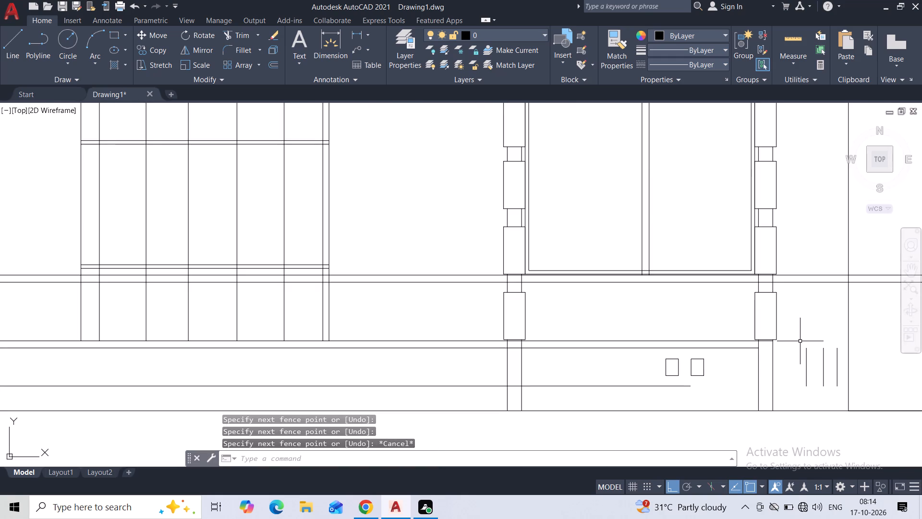
Extend both lines of that lower railing pair onward to the near edge of the mirrored gabled block.
key("space")
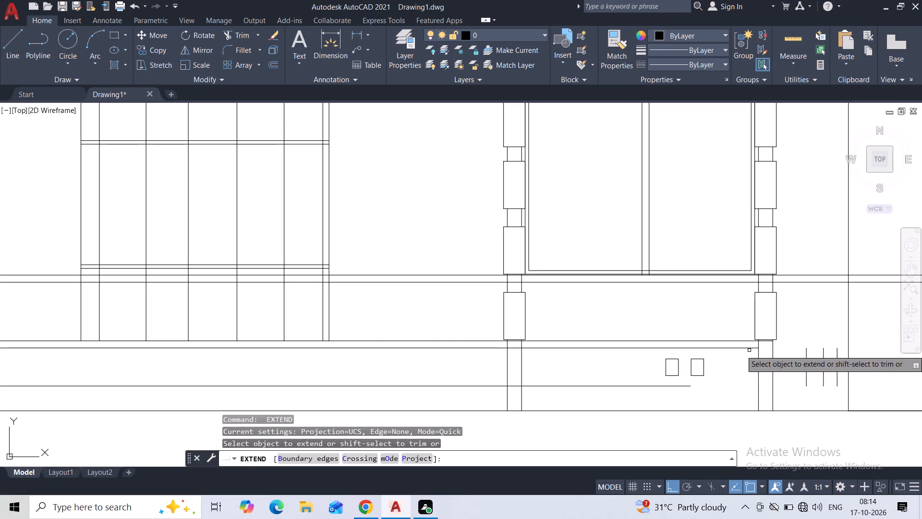
left_click(752, 349)
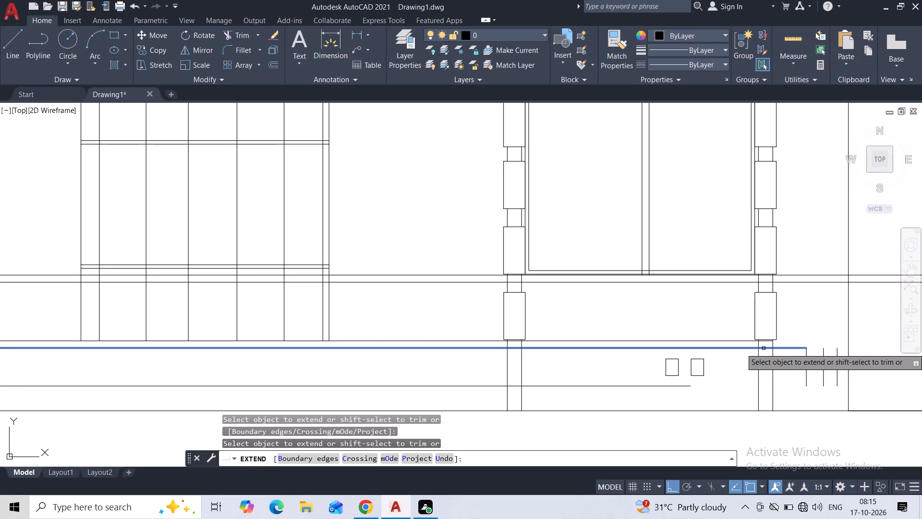
left_click(764, 348)
left_click(786, 348)
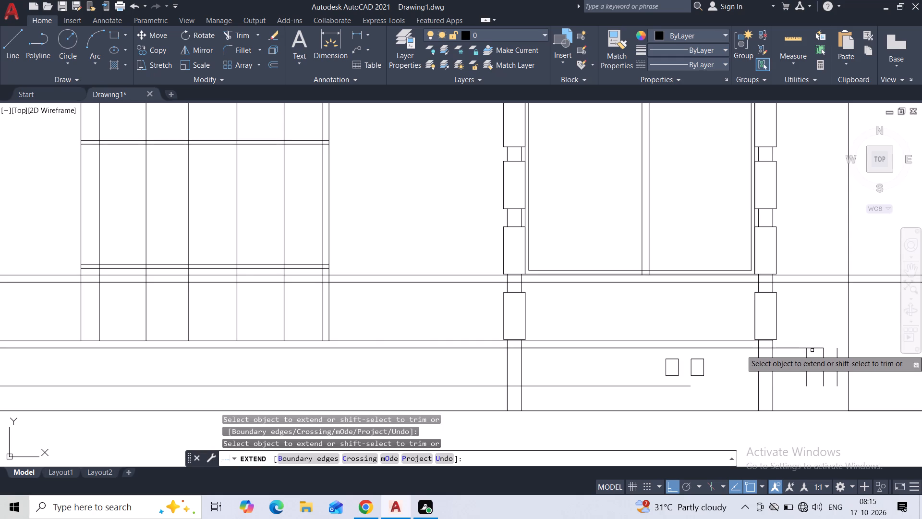
left_click(814, 347)
left_click(829, 349)
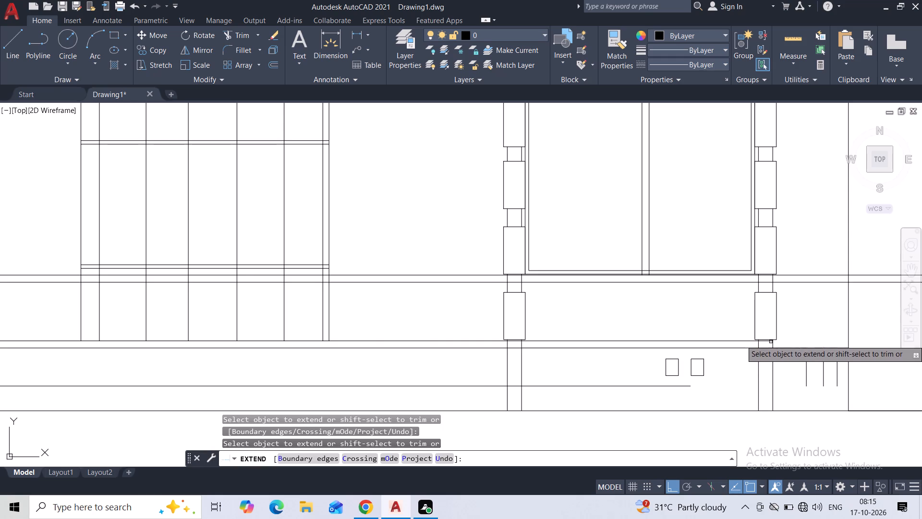
left_click(765, 342)
key("Escape")
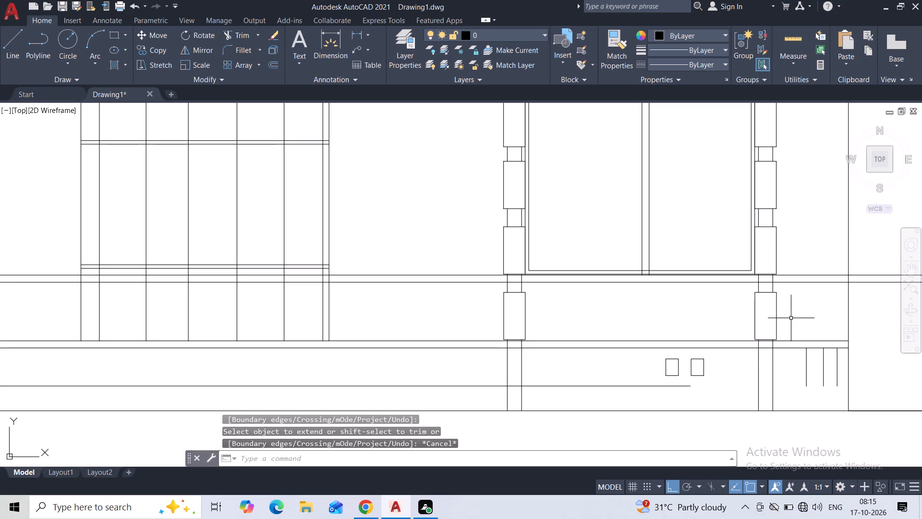
Trim the upper railing pair where it crosses the mirrored gabled block.
scroll(791, 318, "up", 1)
middle_click_drag(791, 318, 520, 296)
scroll(510, 290, "down", 2)
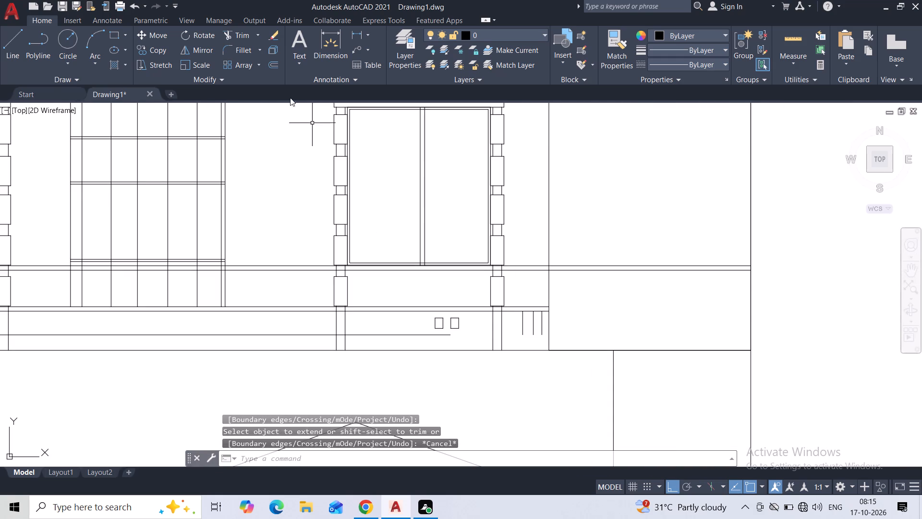
left_click(229, 35)
left_click_drag(587, 248, 587, 286)
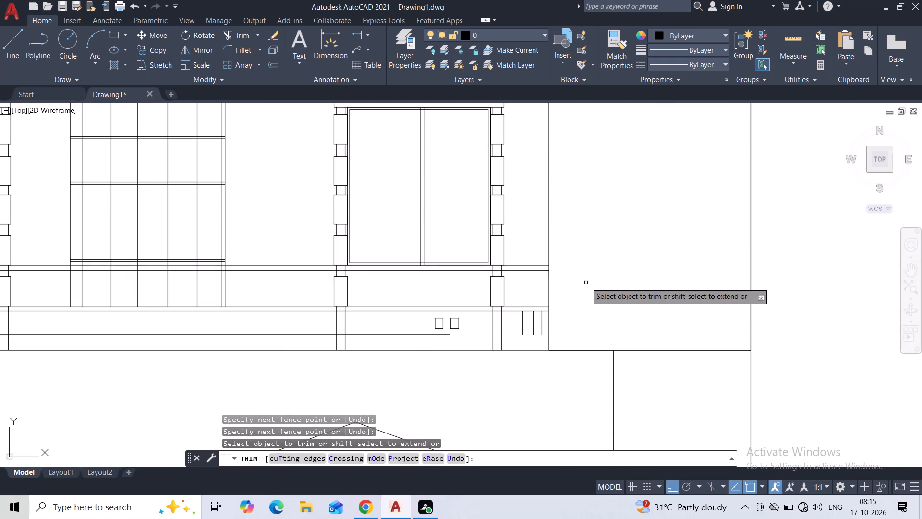
scroll(586, 282, "down", 4)
key("Escape")
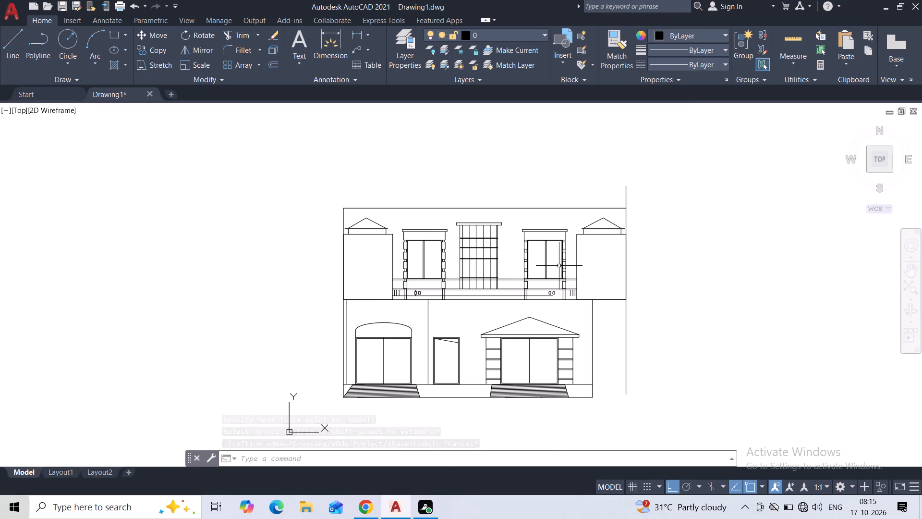
Draw a horizontal line about 3'-8 5/16" long from the lowest railing line's right end to the mirrored gabled block.
scroll(559, 265, "up", 1)
middle_click_drag(582, 349, 570, 327)
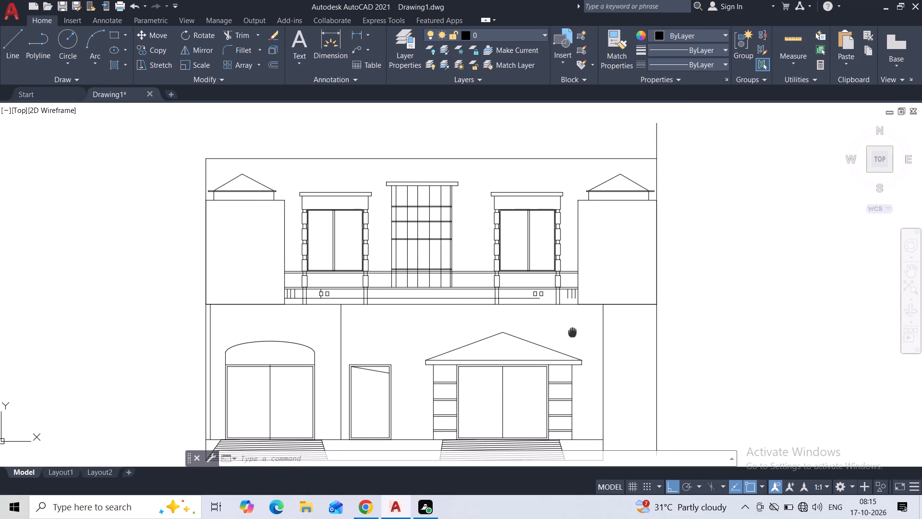
middle_click_drag(570, 327, 567, 323)
key("space")
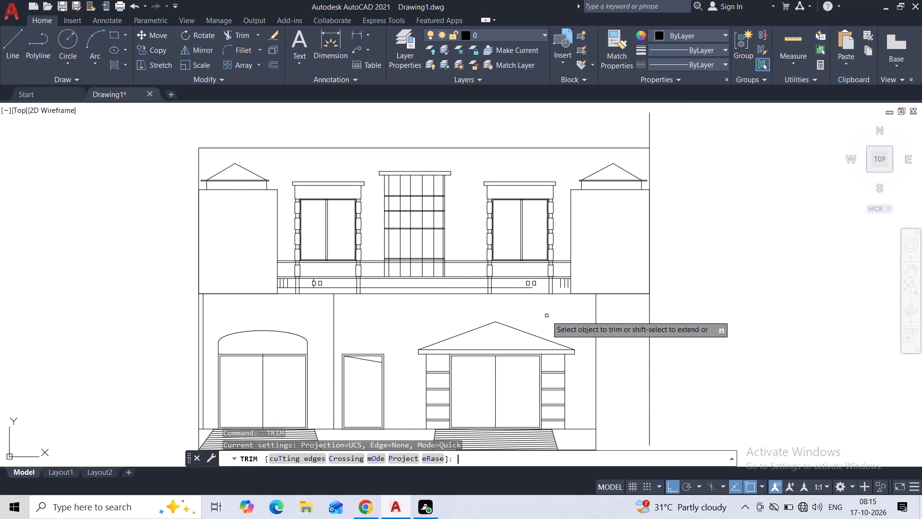
key("Escape")
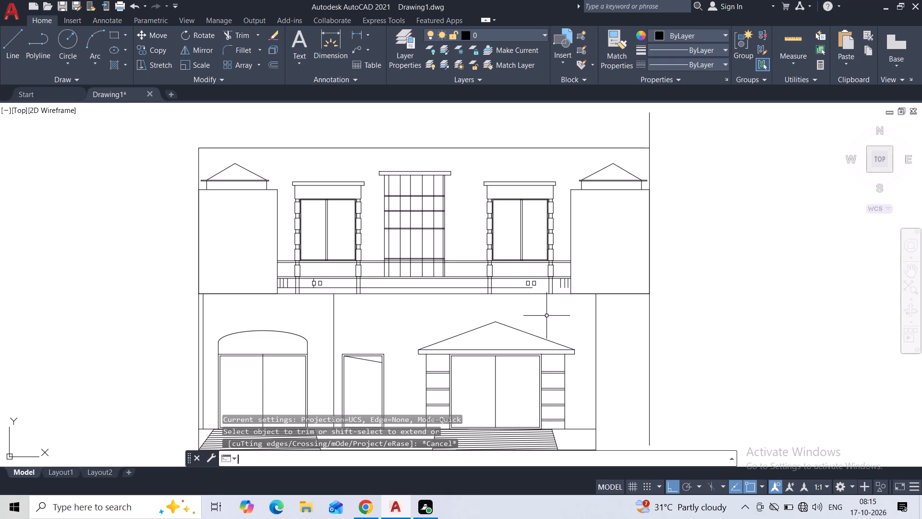
left_click(10, 39)
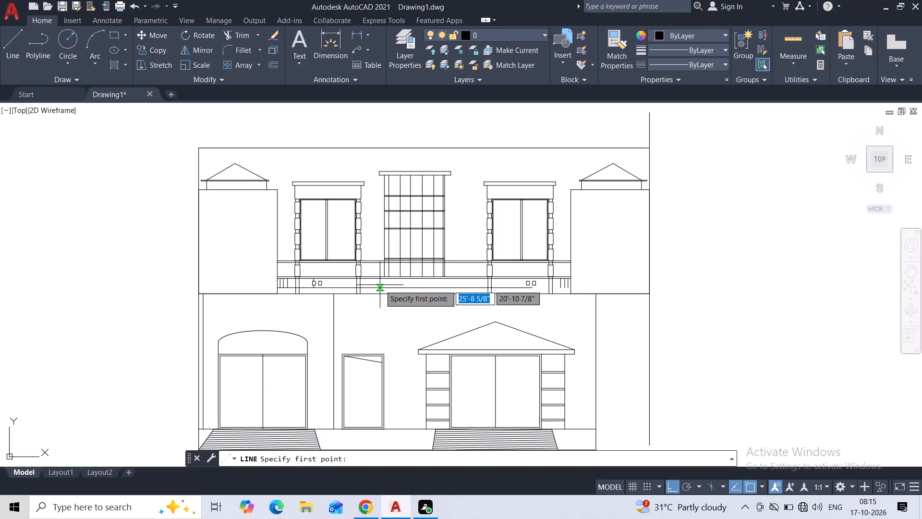
scroll(515, 292, "up", 3)
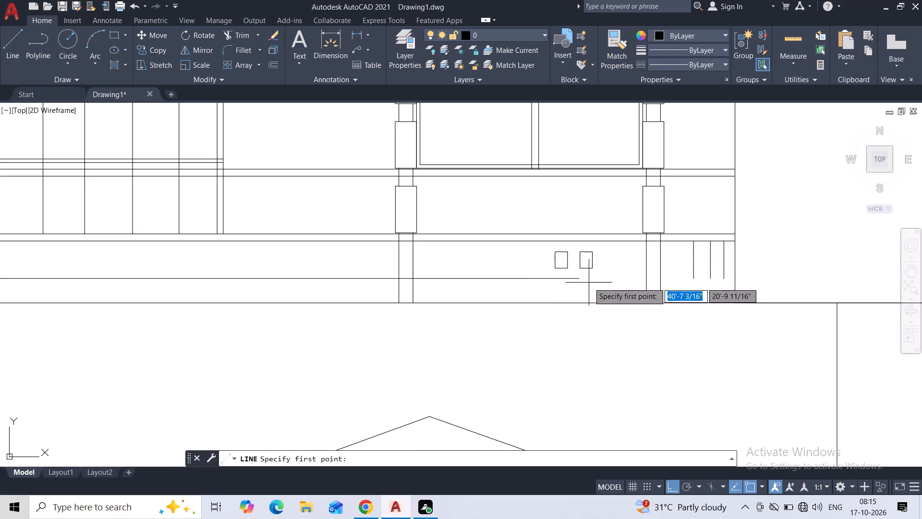
left_click(580, 279)
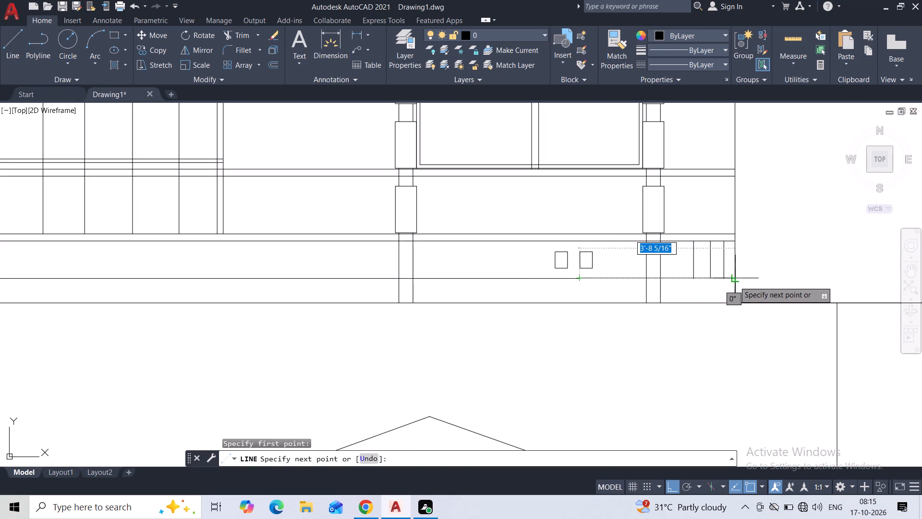
left_click(734, 281)
key("Escape")
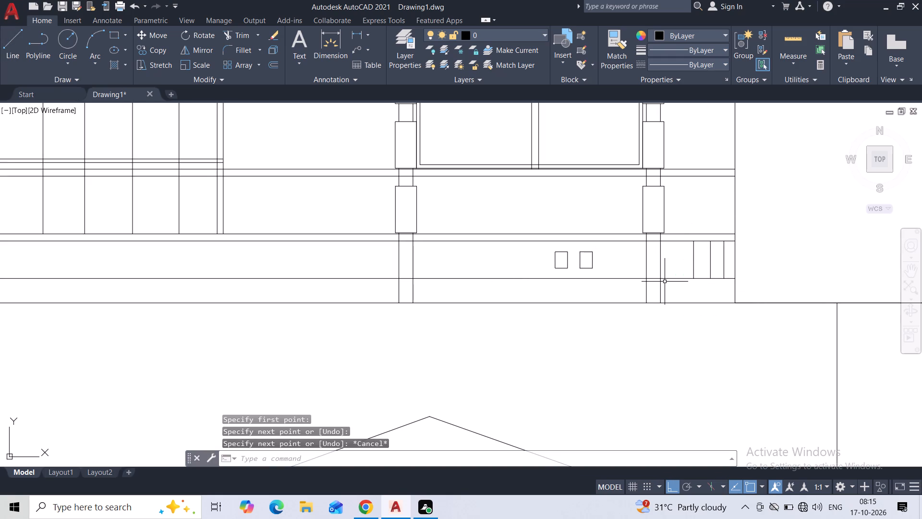
Draw the ground line from the ground storey's bottom right corner to the building's right edge line.
scroll(659, 259, "down", 4)
middle_click_drag(704, 251, 649, 255)
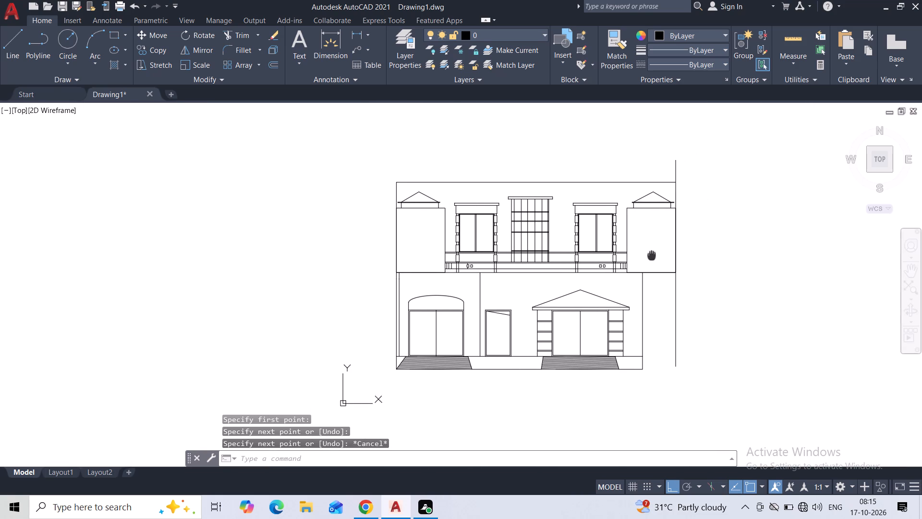
middle_click_drag(649, 255, 648, 255)
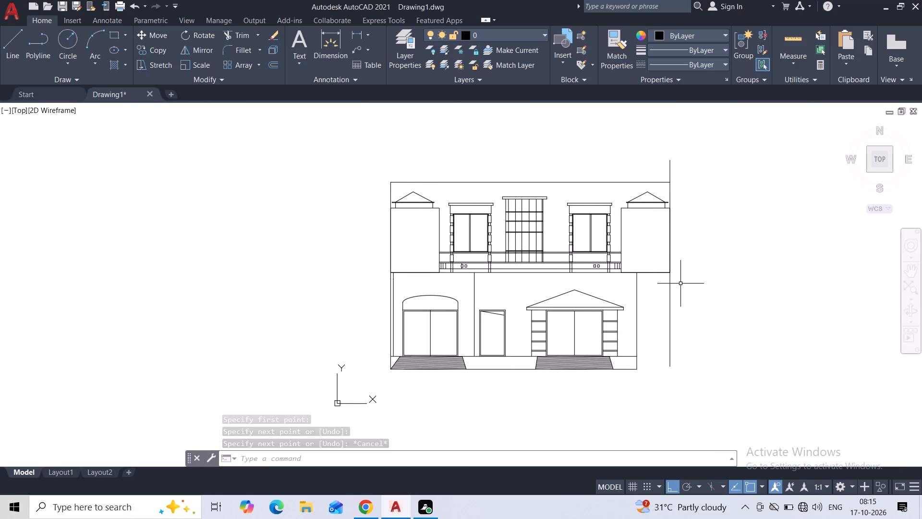
left_click(11, 54)
scroll(639, 355, "up", 3)
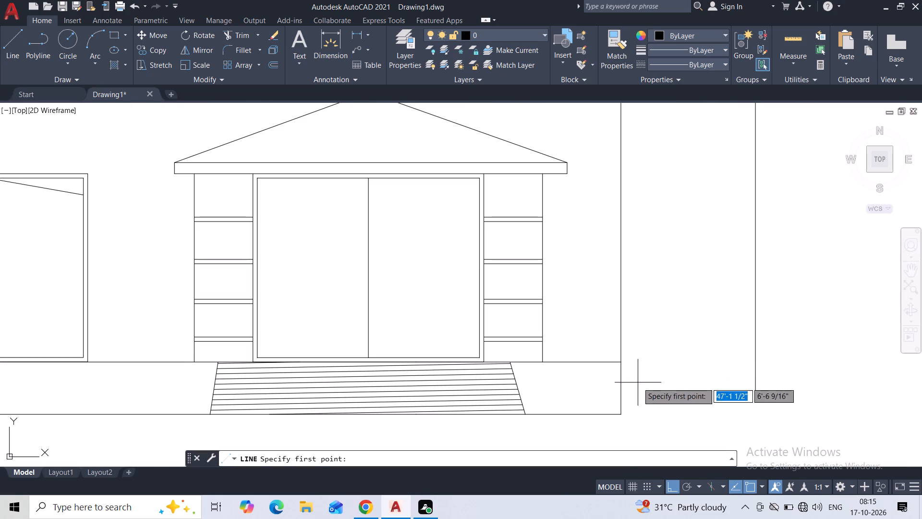
left_click(621, 415)
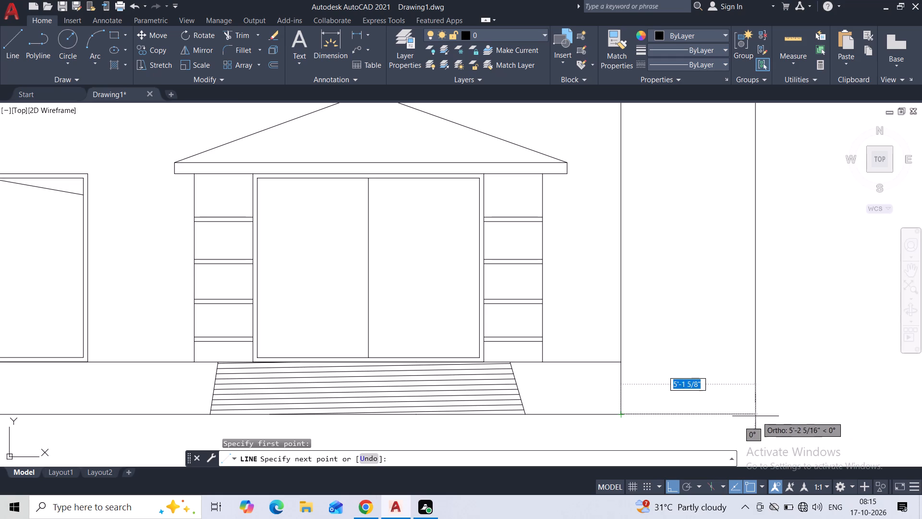
left_click(758, 420)
left_click(753, 403)
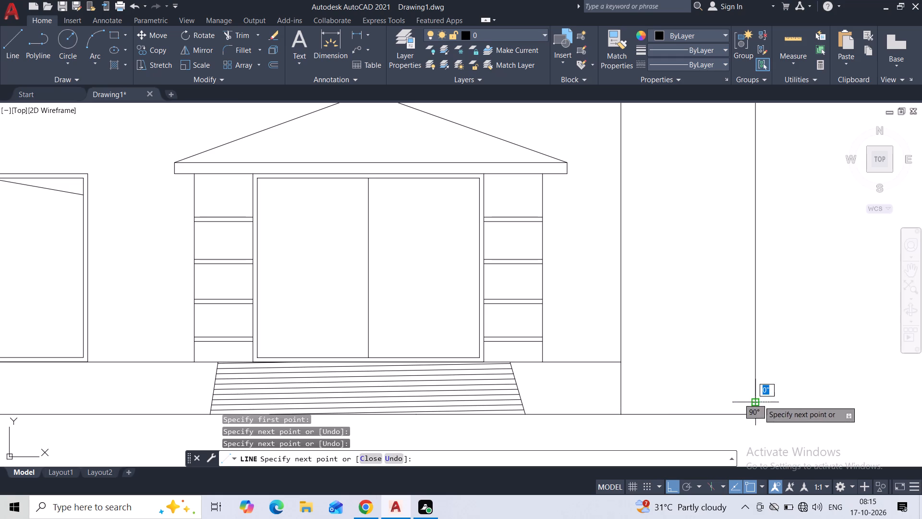
key("Escape")
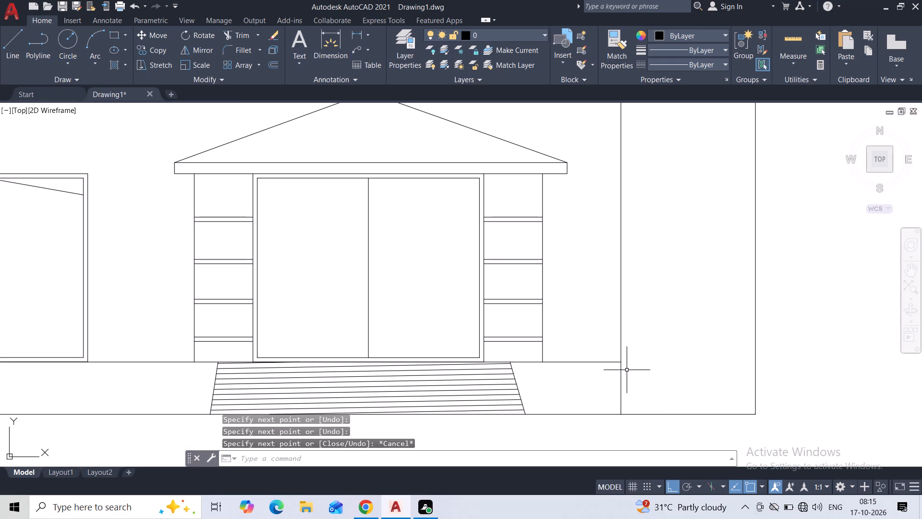
Draw a line about 4'-11" long continuing the plinth's top line from the ground storey's right wall to the building's right edge.
key("space")
left_click(624, 363)
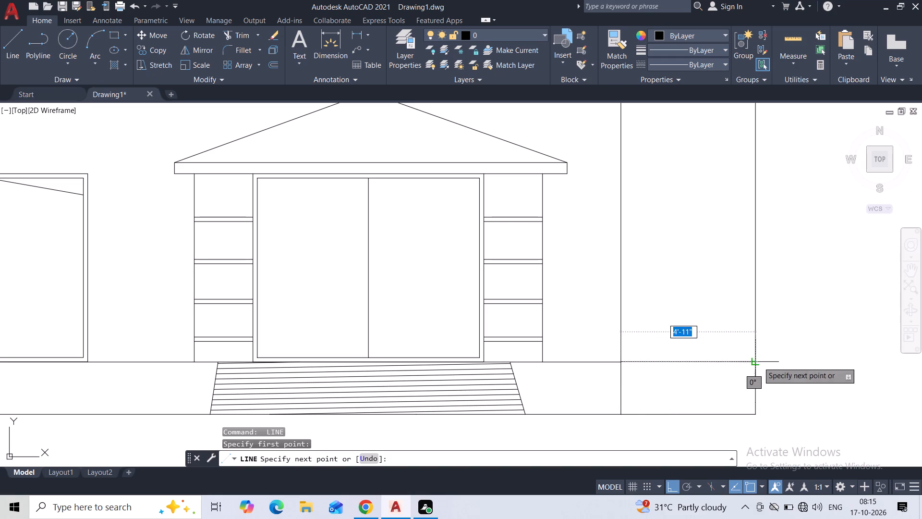
left_click(755, 364)
key("Escape")
Trim the building's right edge line where it projects above the upper storey's top line.
scroll(781, 327, "down", 3)
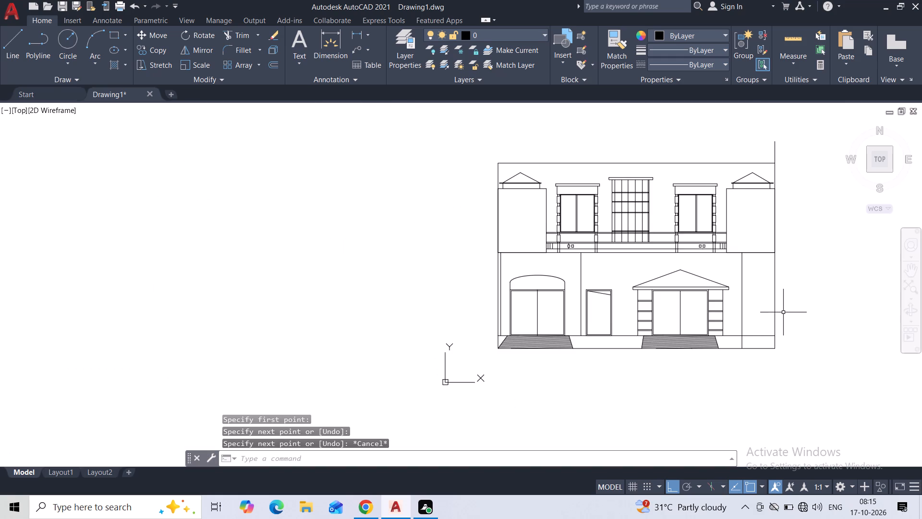
middle_click_drag(783, 312, 747, 349)
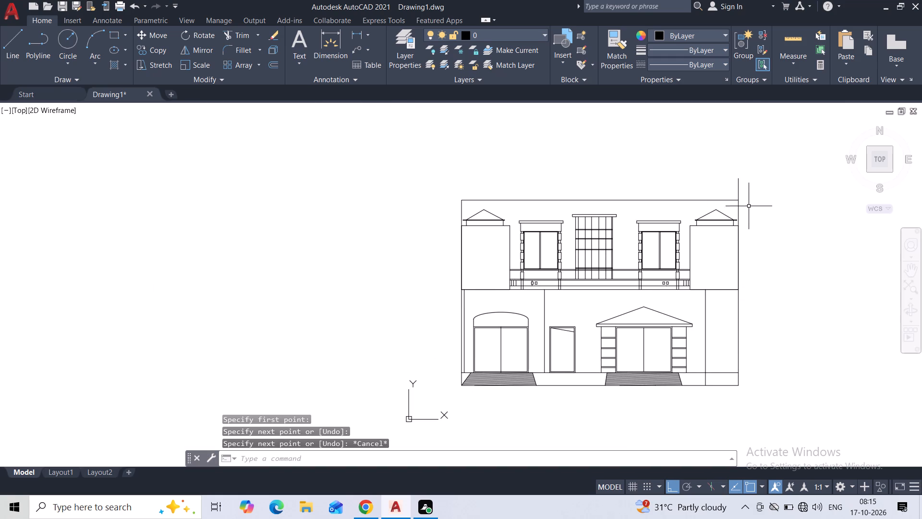
left_click(236, 34)
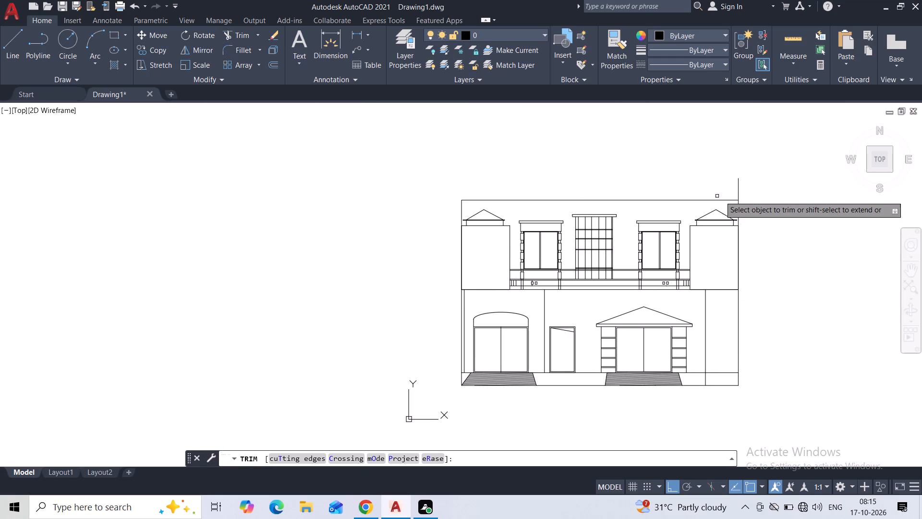
left_click_drag(743, 186, 724, 185)
scroll(756, 232, "down", 1)
key("Escape")
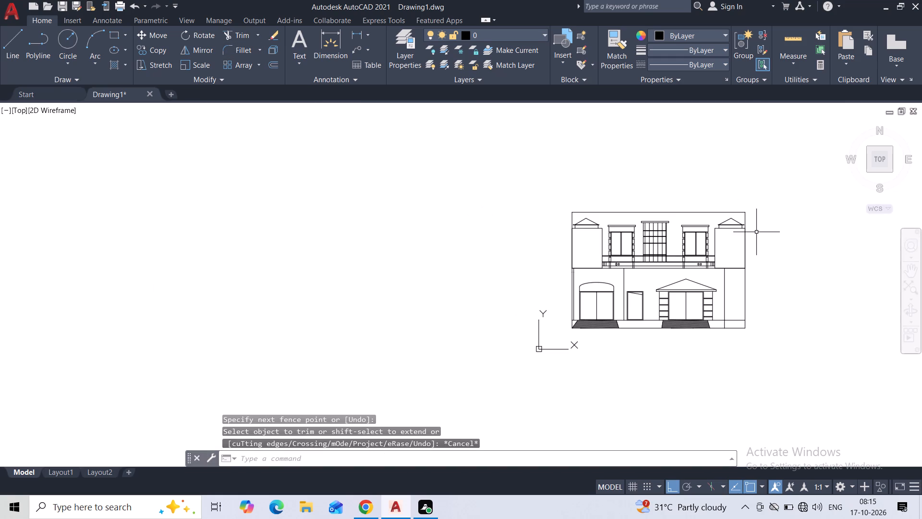
Draw a vertical line about 4'-11" up from the upper storey's top left corner, continued by a short line sloping up toward the centre.
scroll(754, 235, "up", 2)
middle_click_drag(769, 272, 729, 212)
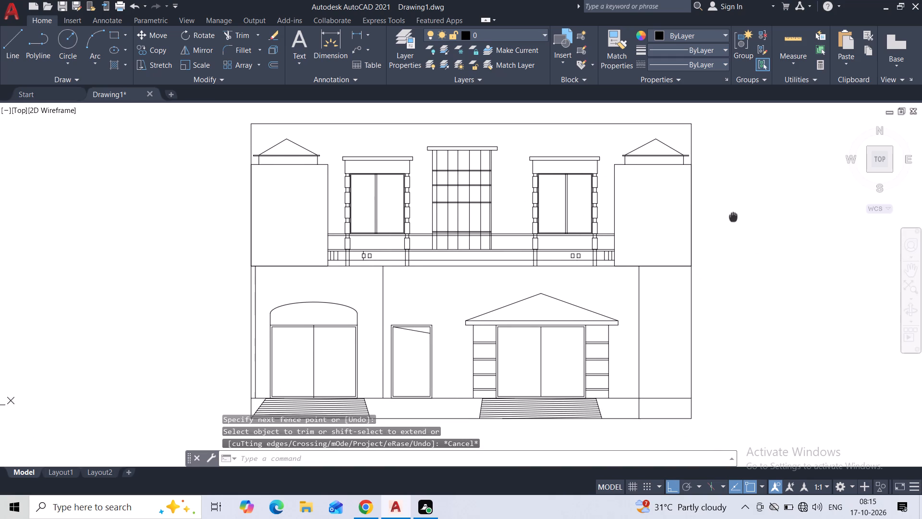
middle_click_drag(729, 212, 728, 209)
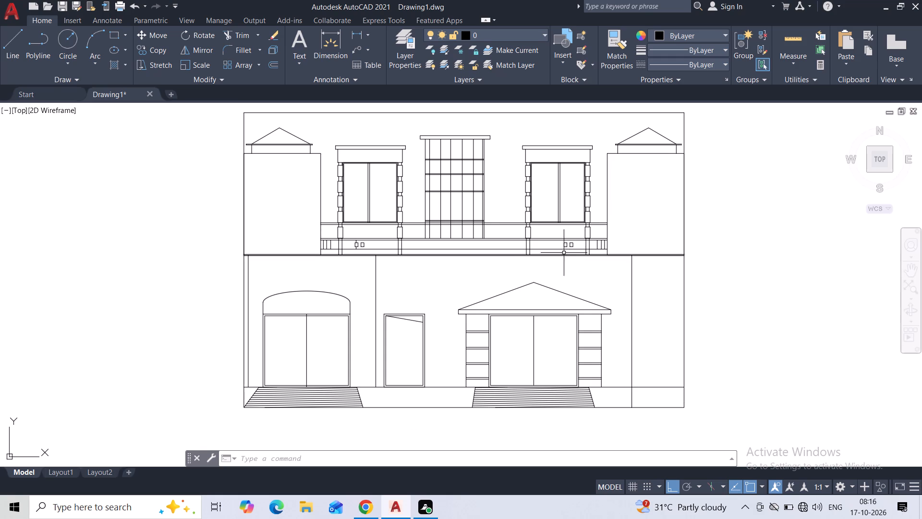
middle_click_drag(411, 167, 396, 290)
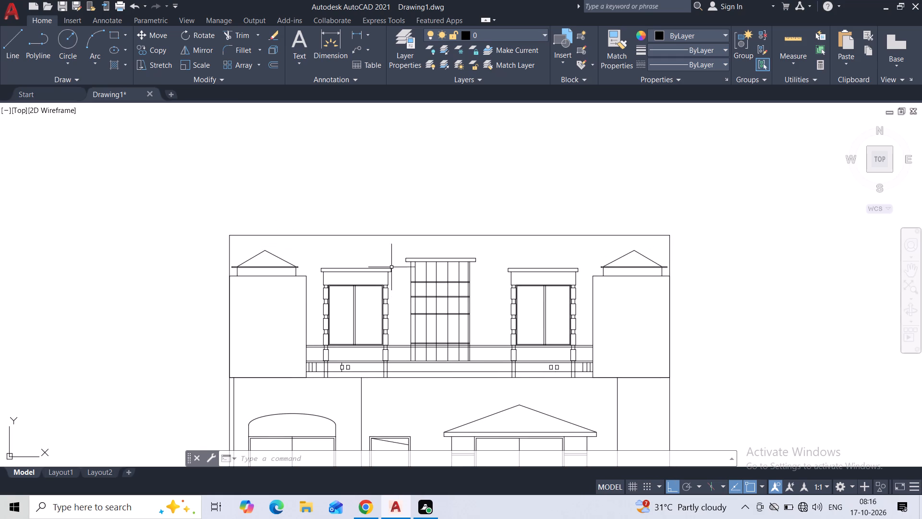
left_click(11, 43)
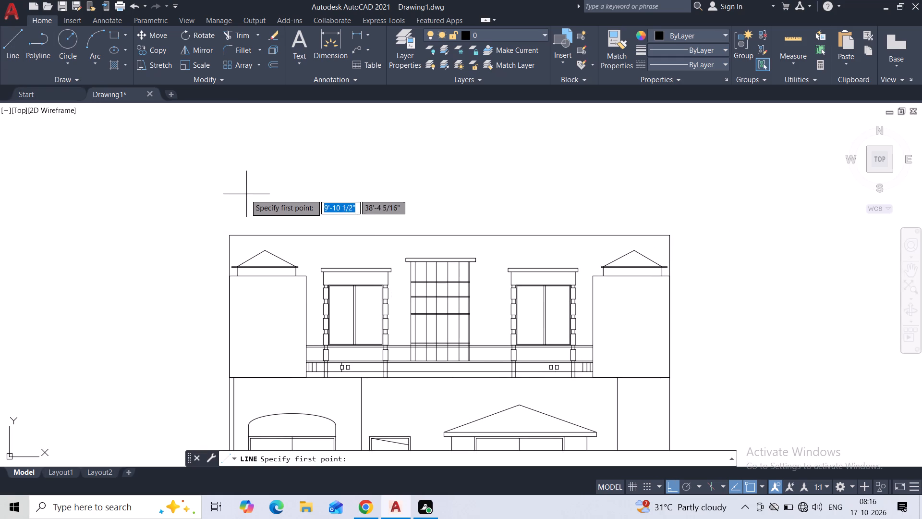
left_click(228, 233)
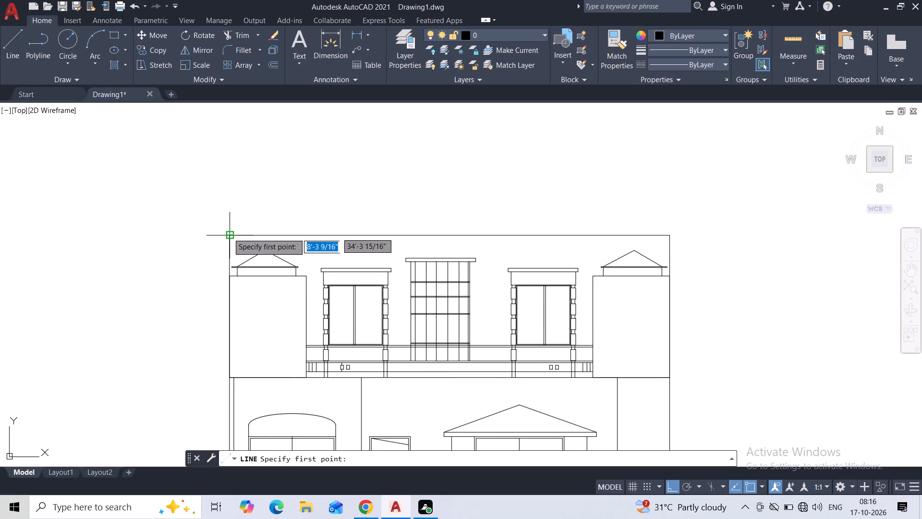
left_click(227, 185)
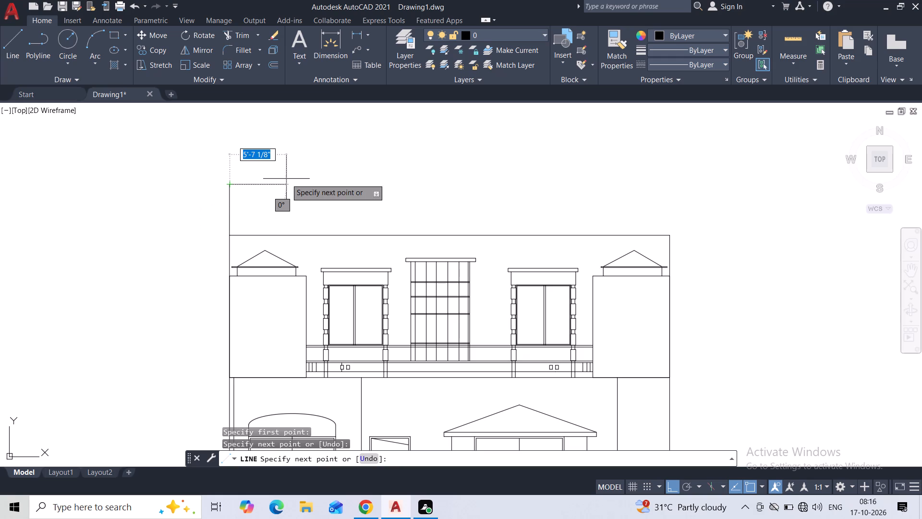
key("F8")
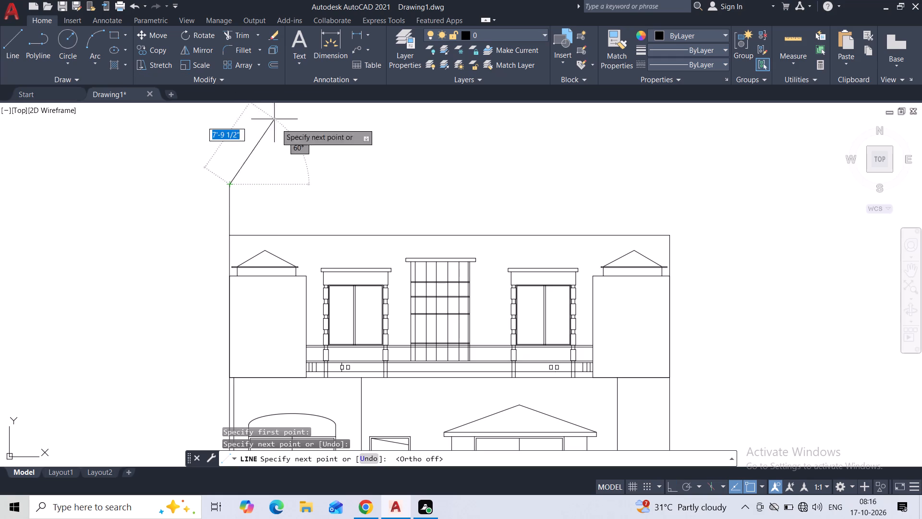
left_click(290, 157)
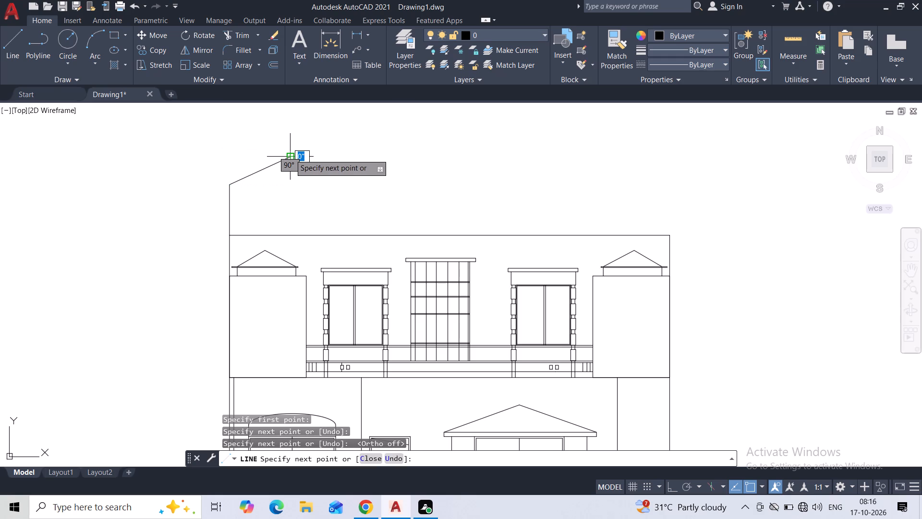
key("Escape")
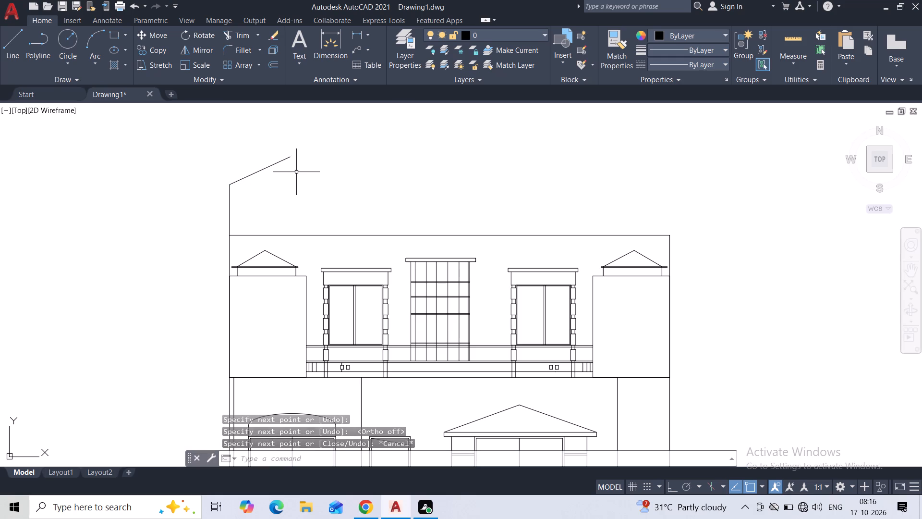
Draw a vertical line about 10' high from the upper storey's top line, above the left window's left end.
left_click(10, 46)
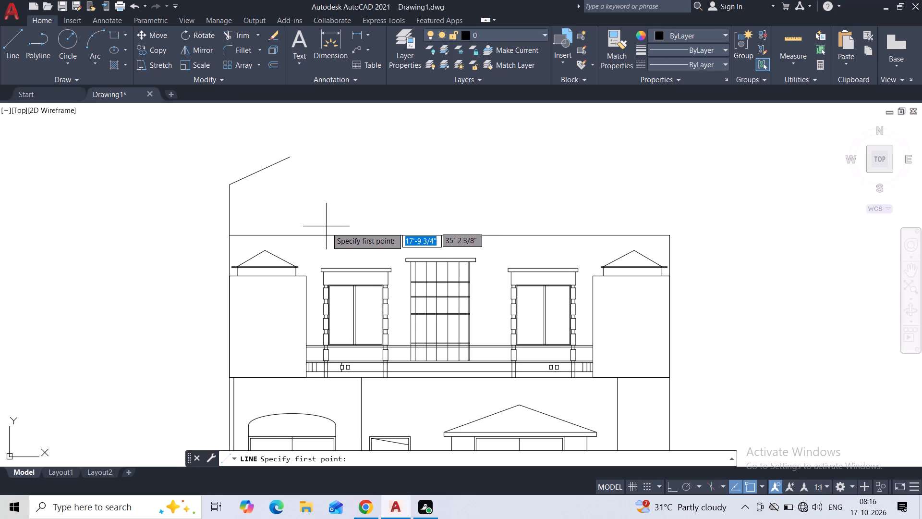
left_click(330, 236)
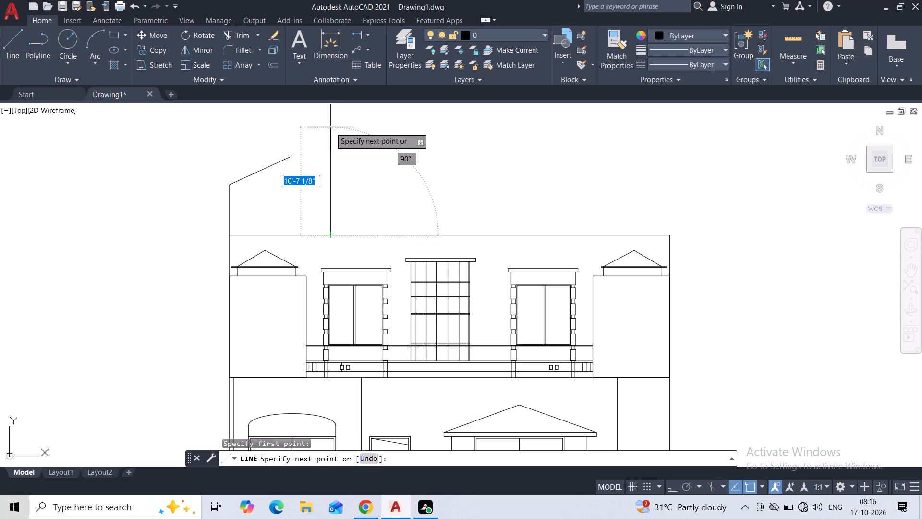
key("F8")
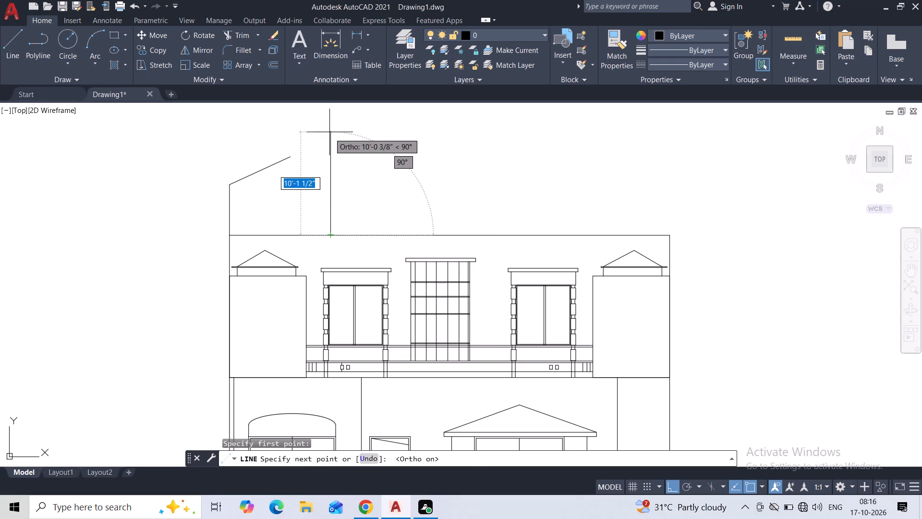
left_click(329, 132)
key("Escape")
Draw a vertical line about 5' up from the upper storey's top right corner, level with the left edge's extension.
key("space")
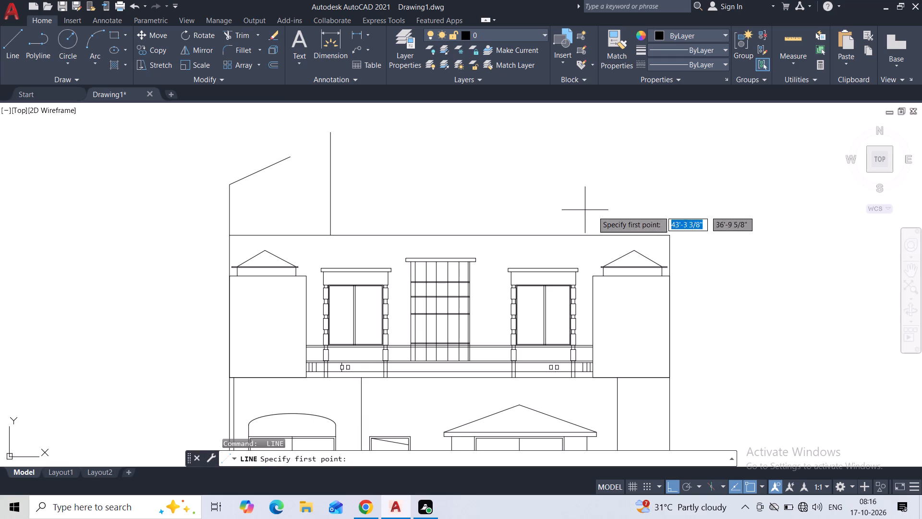
left_click(667, 239)
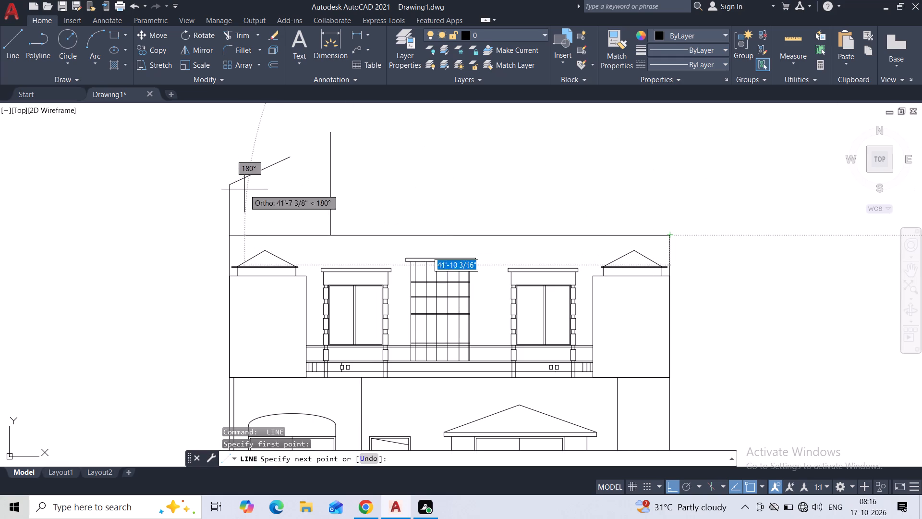
left_click(670, 184)
key("Escape")
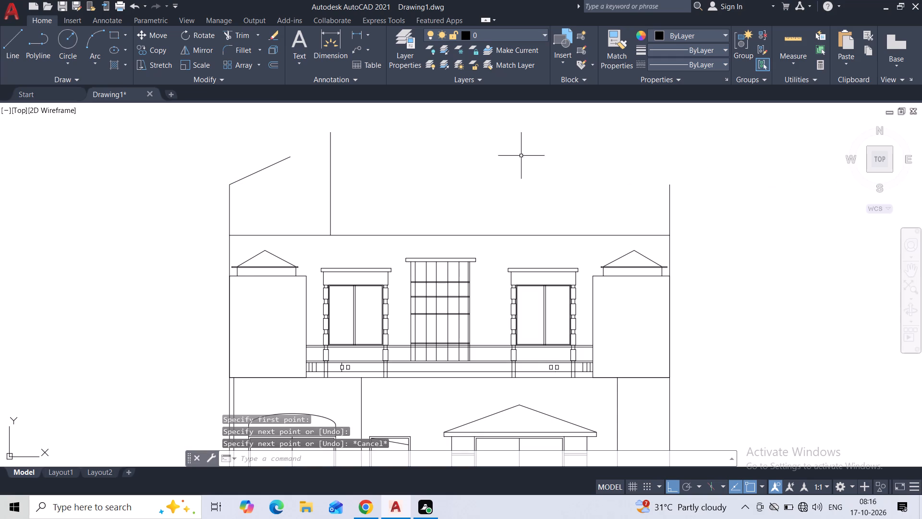
key("space")
key("Escape")
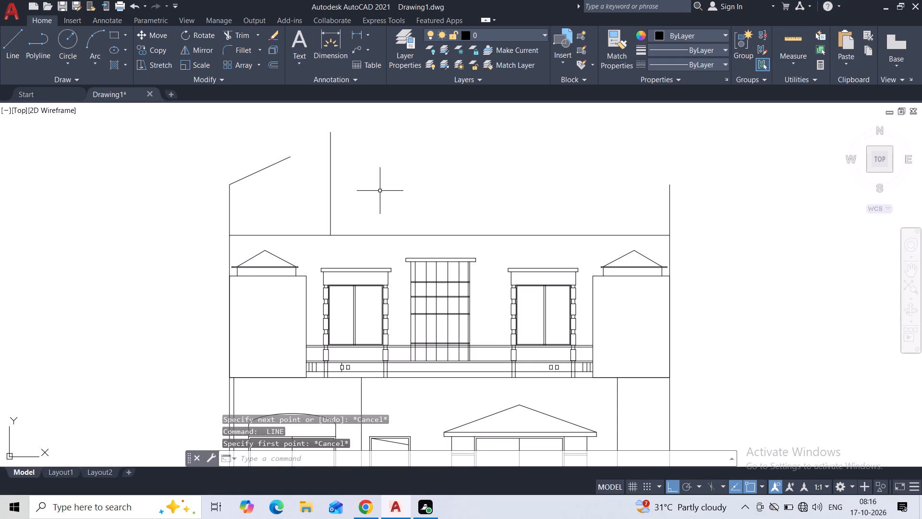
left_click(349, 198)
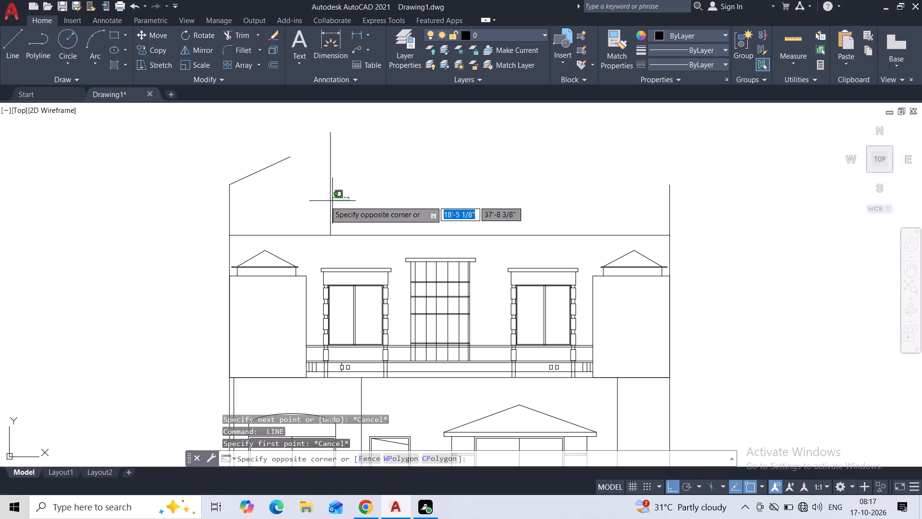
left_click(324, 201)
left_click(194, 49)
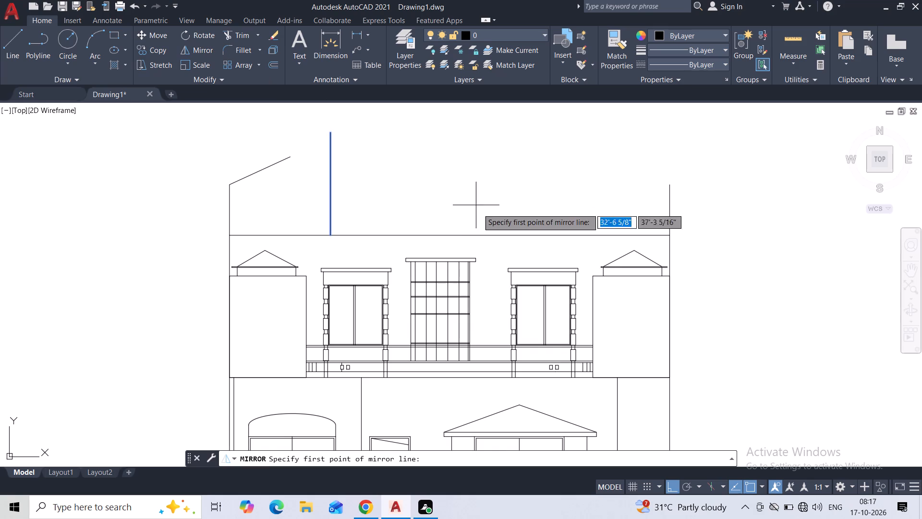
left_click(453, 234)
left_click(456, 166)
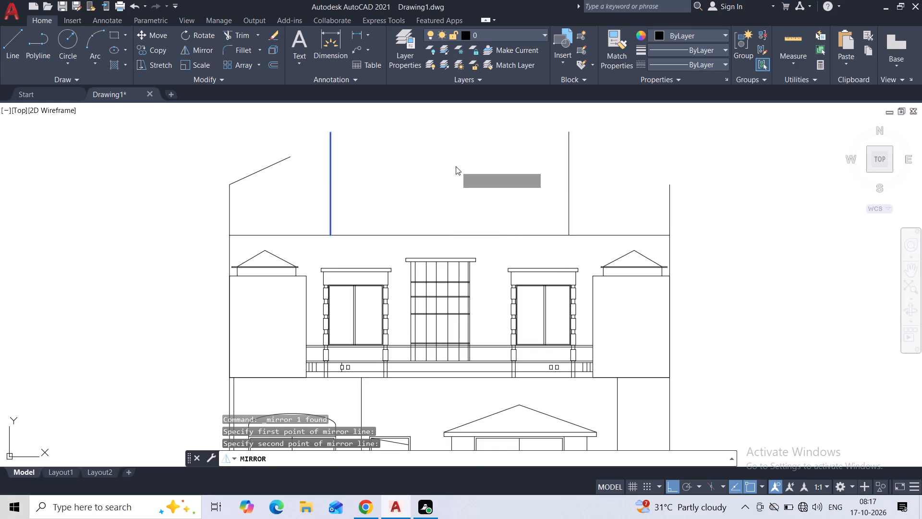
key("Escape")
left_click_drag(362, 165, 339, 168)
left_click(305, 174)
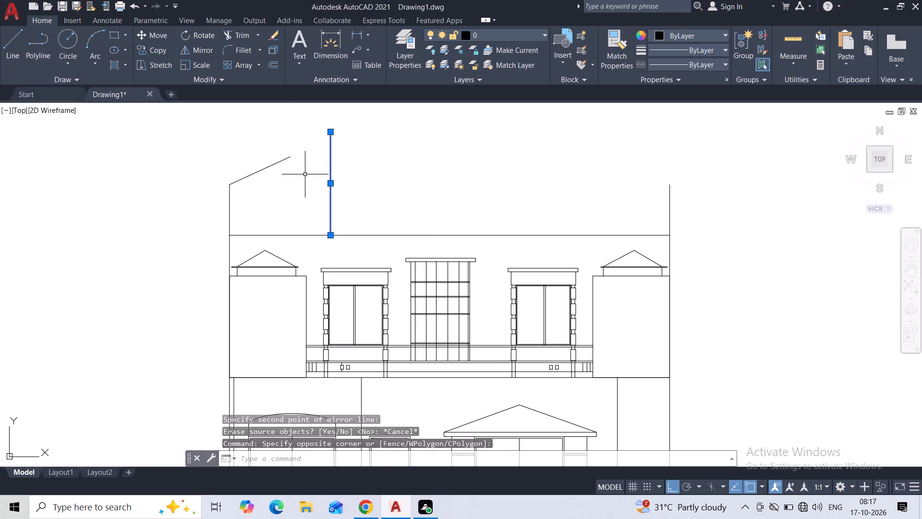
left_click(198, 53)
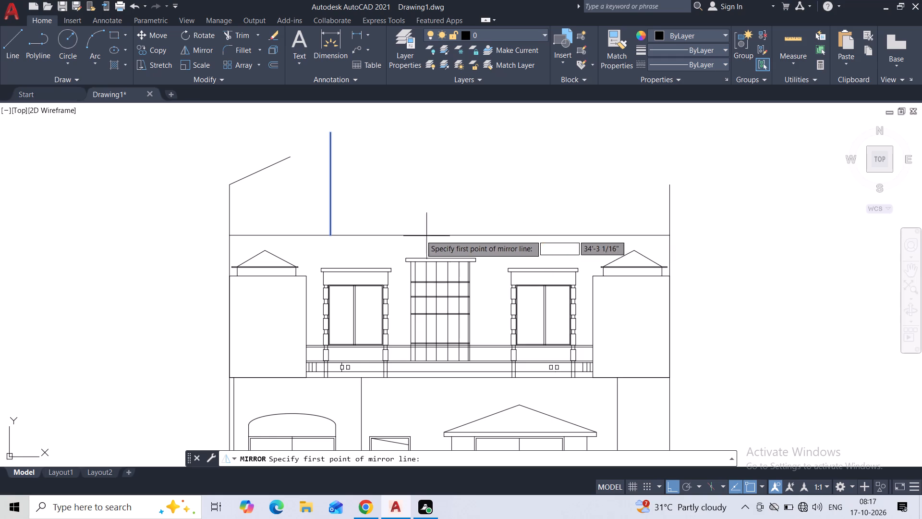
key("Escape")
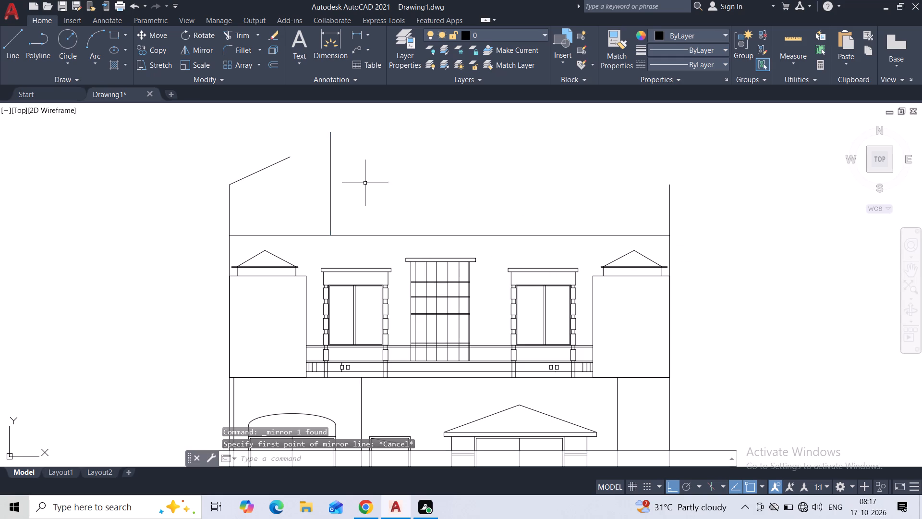
Mirror the tall vertical line about a vertical axis through the midpoint of the upper storey's top line, keeping the original.
left_click(364, 184)
left_click(309, 191)
left_click(182, 51)
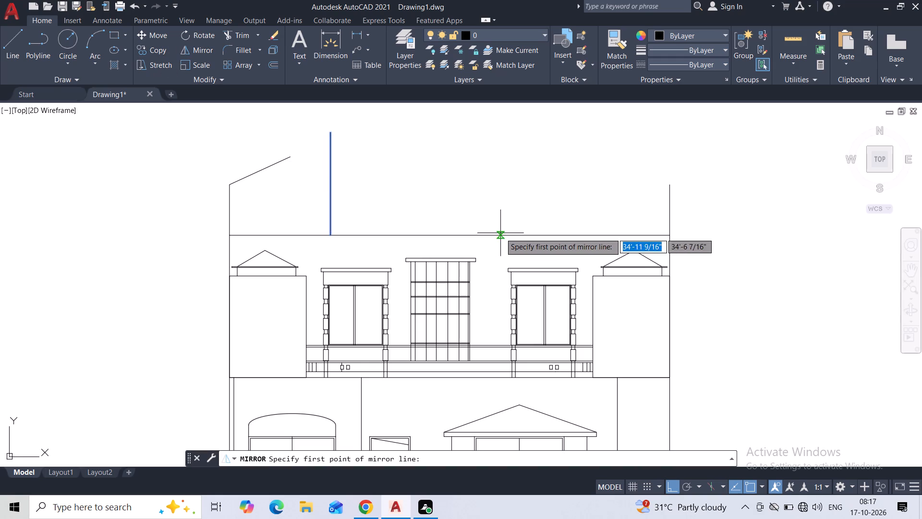
left_click(449, 236)
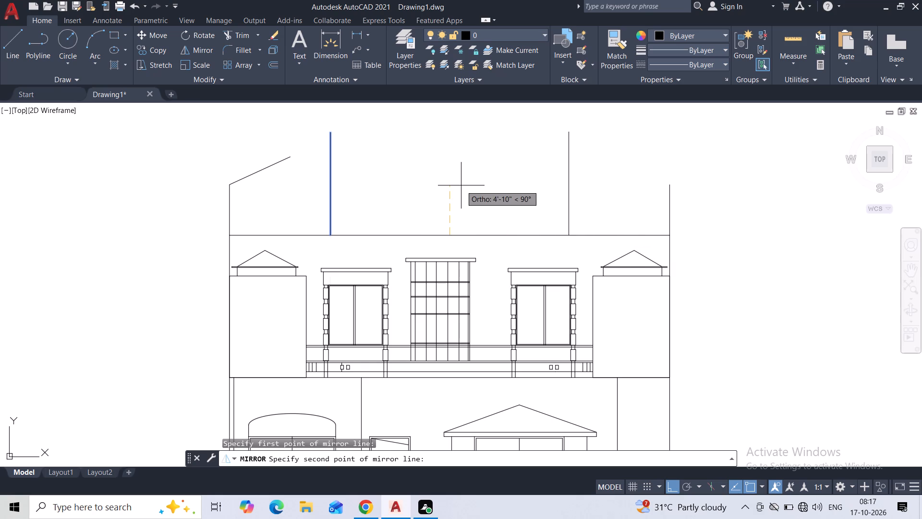
left_click(461, 185)
left_click_drag(477, 229, 461, 182)
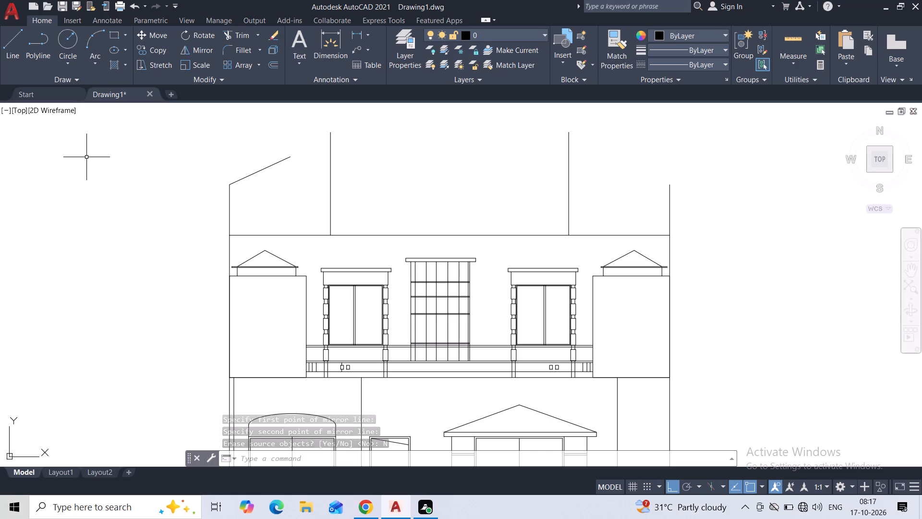
Continue the sloped roof line from its upper end to the left tall vertical line with a segment about 4'-4" long at 25°.
left_click(6, 51)
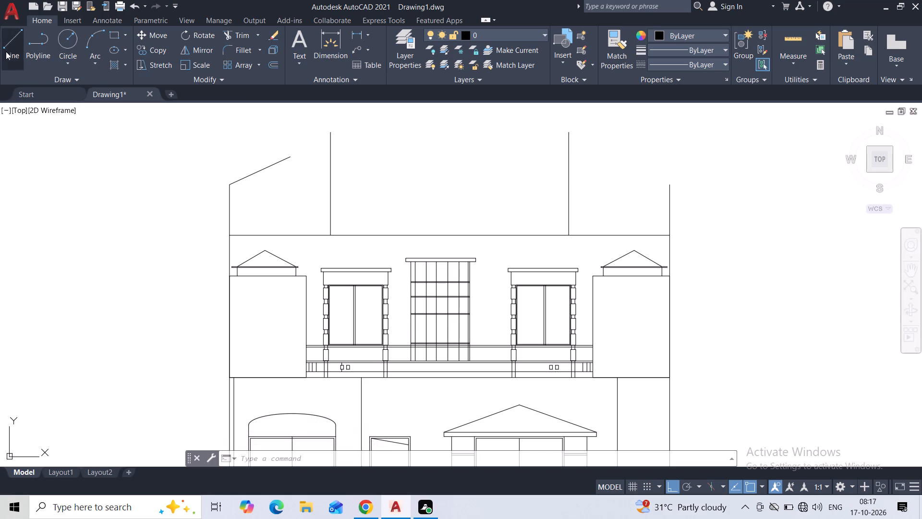
scroll(277, 166, "up", 3)
middle_click_drag(282, 170, 208, 287)
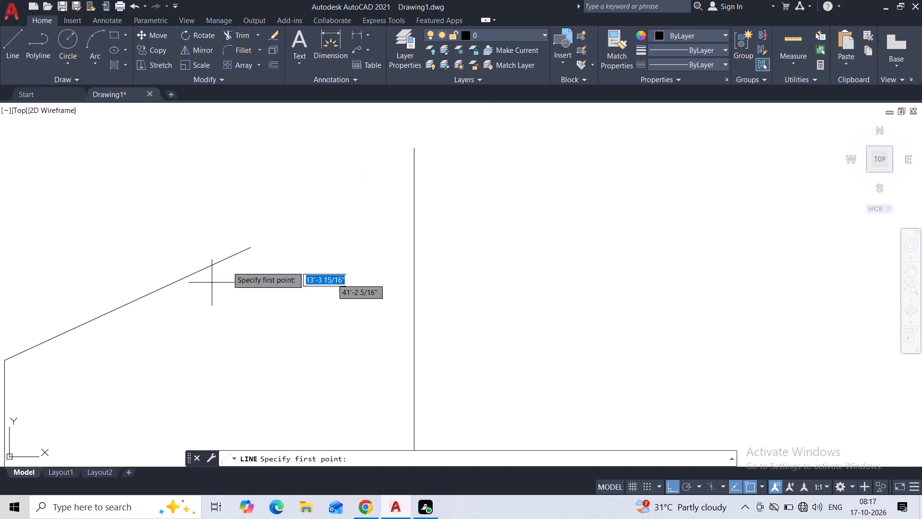
left_click(252, 250)
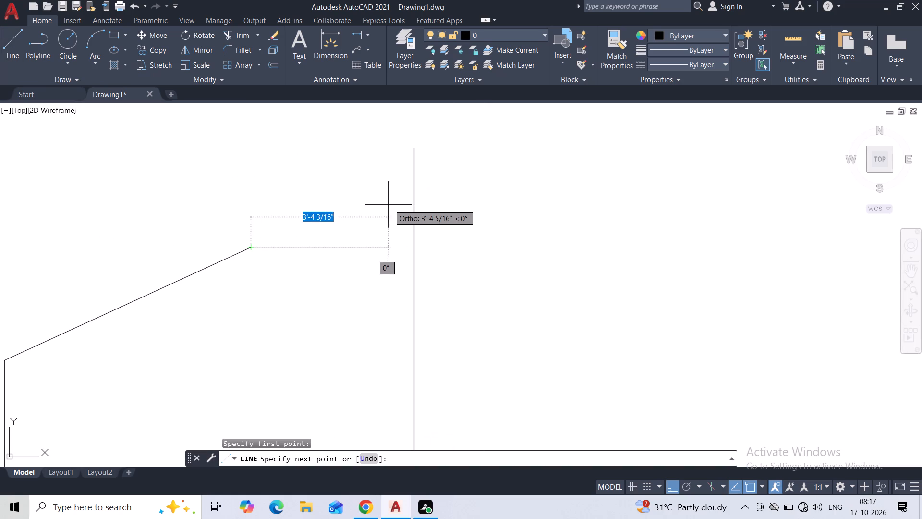
key("F8")
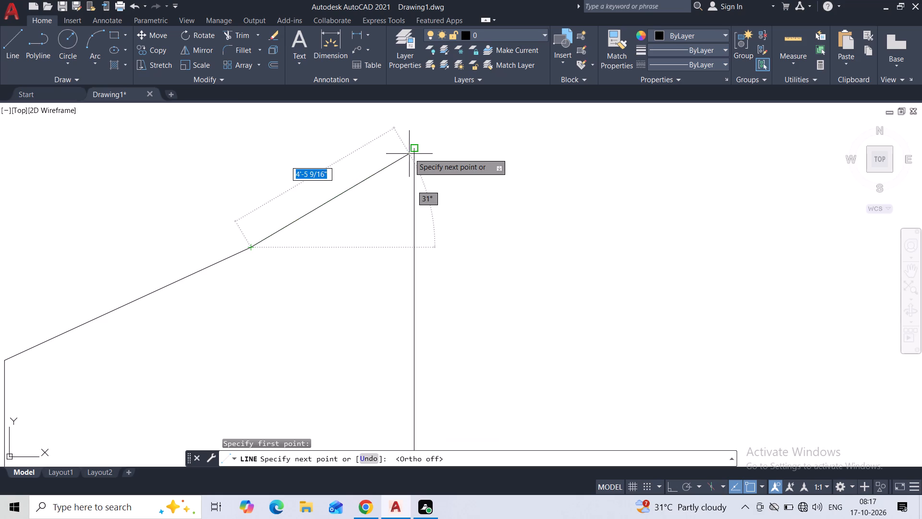
left_click(411, 173)
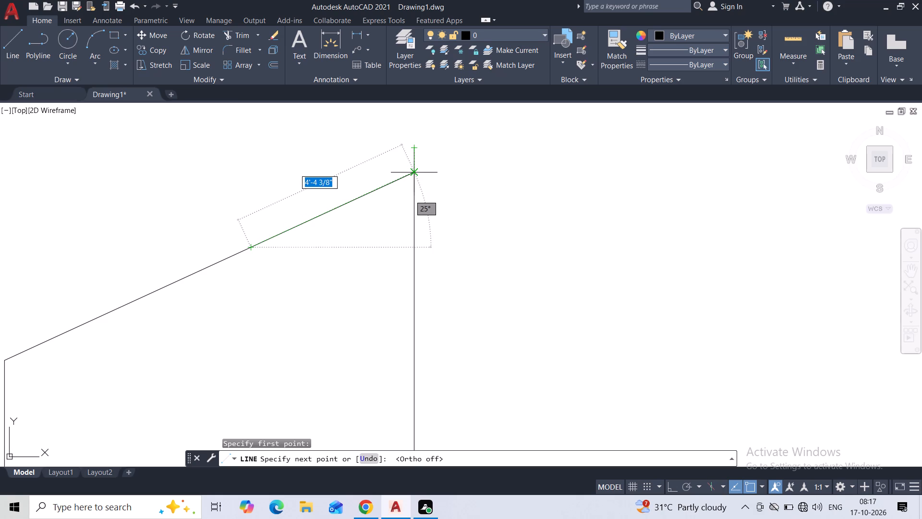
key("Escape")
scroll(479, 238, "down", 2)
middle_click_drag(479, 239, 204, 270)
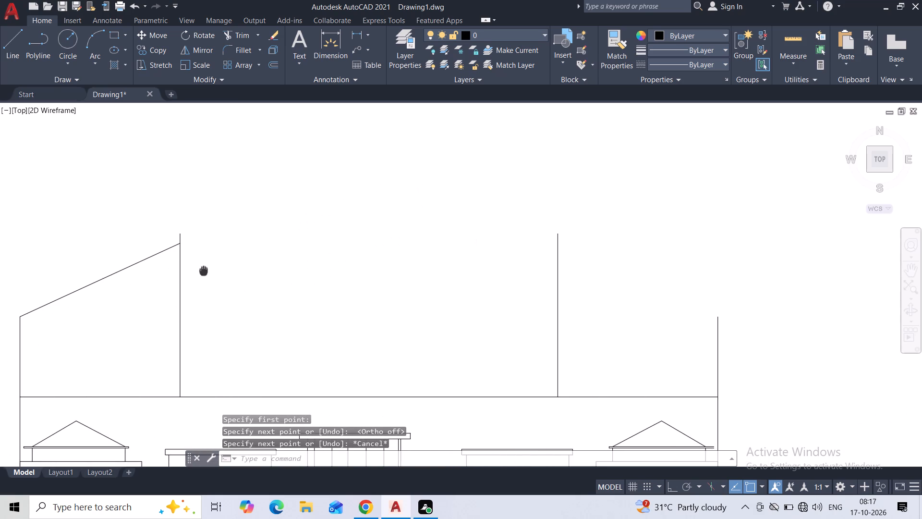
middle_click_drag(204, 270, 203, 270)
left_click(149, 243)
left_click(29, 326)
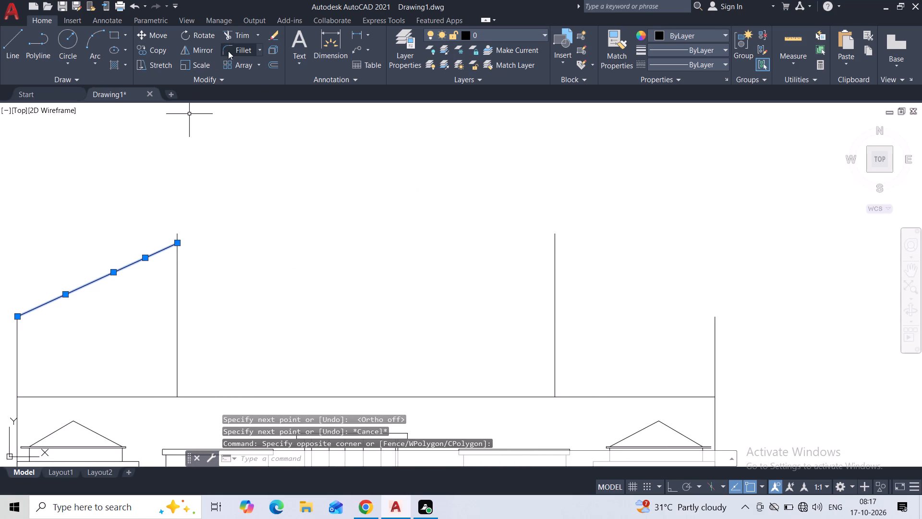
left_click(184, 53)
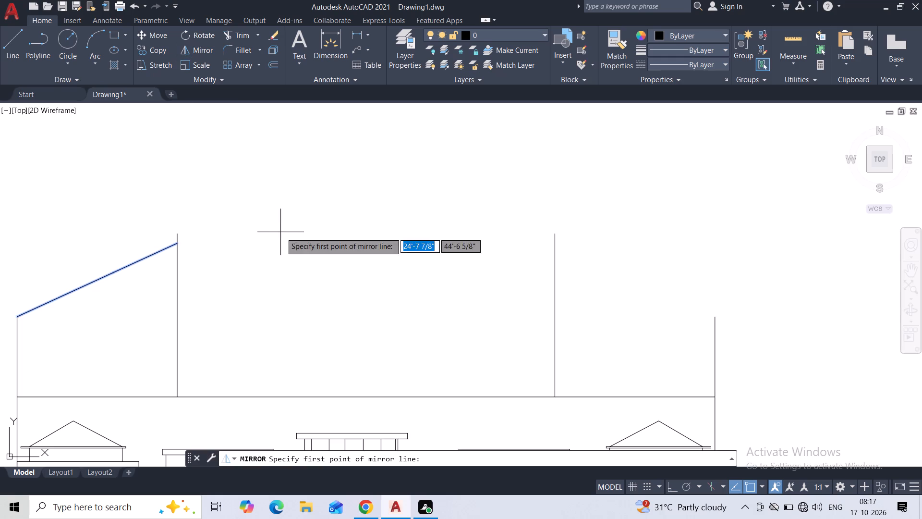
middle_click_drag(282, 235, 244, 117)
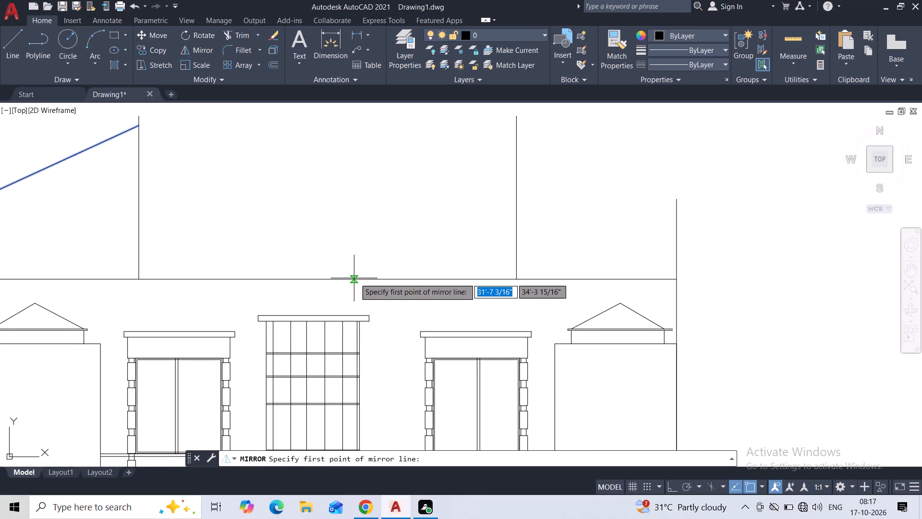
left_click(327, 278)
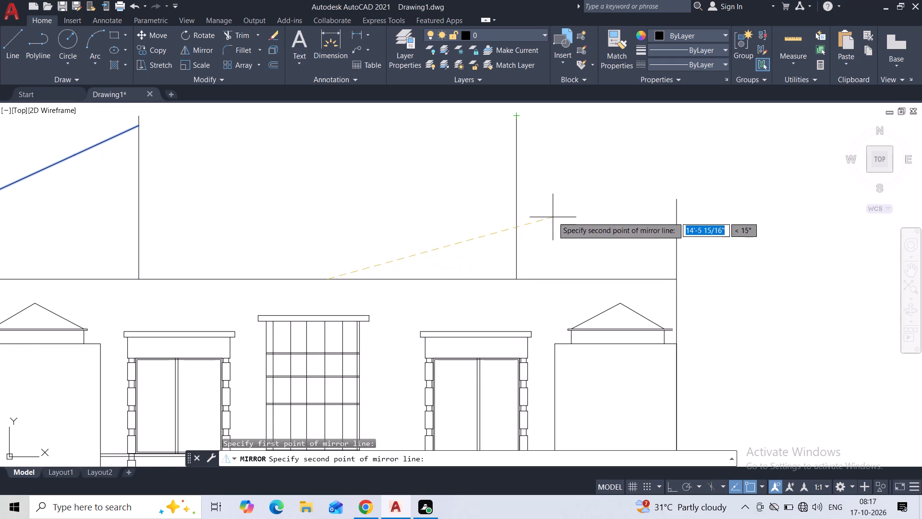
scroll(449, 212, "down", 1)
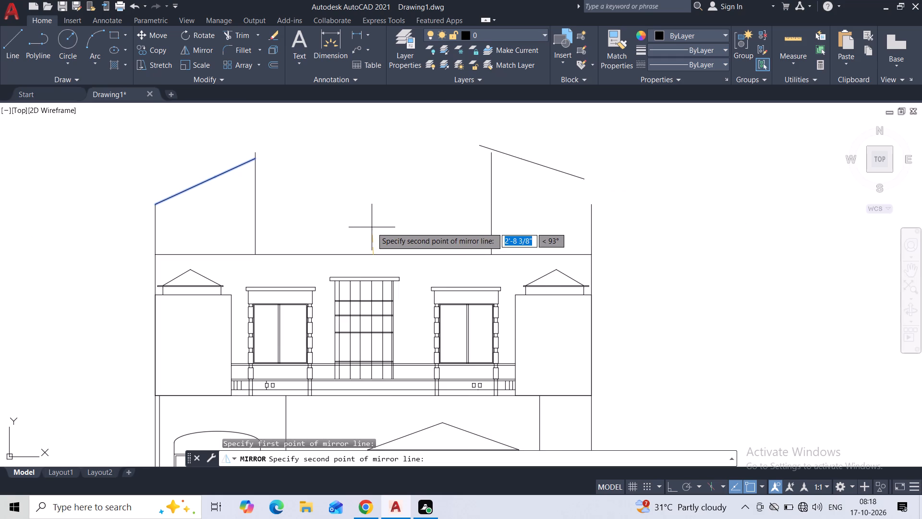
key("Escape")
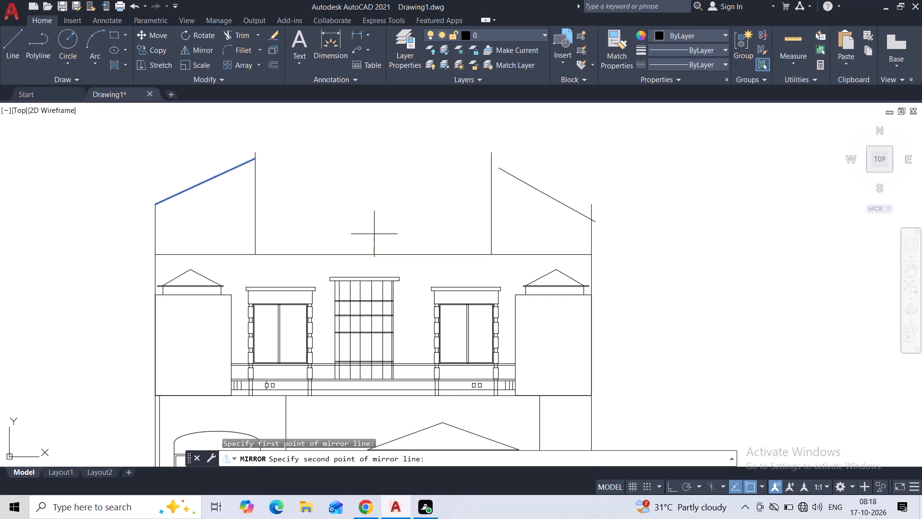
Draw the right sloped roof line from the top of the right edge's extension to the top of the right tall vertical line.
left_click(3, 56)
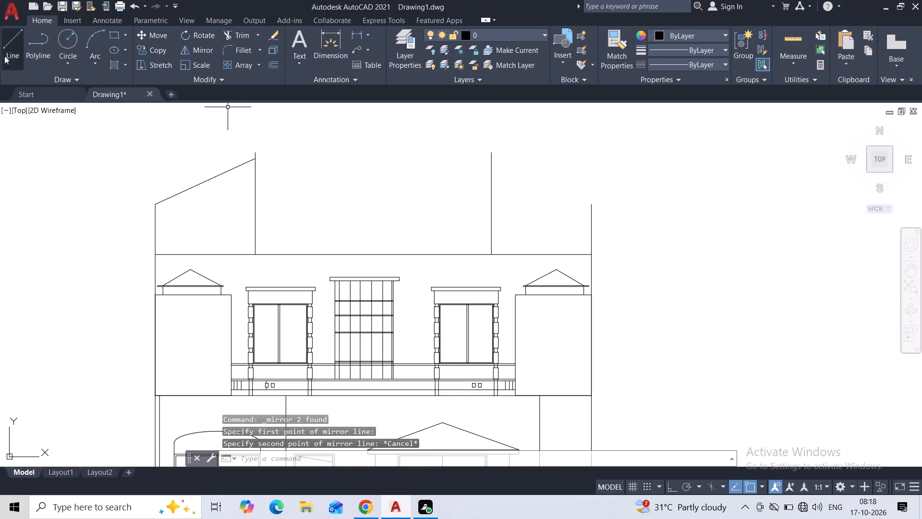
left_click(589, 209)
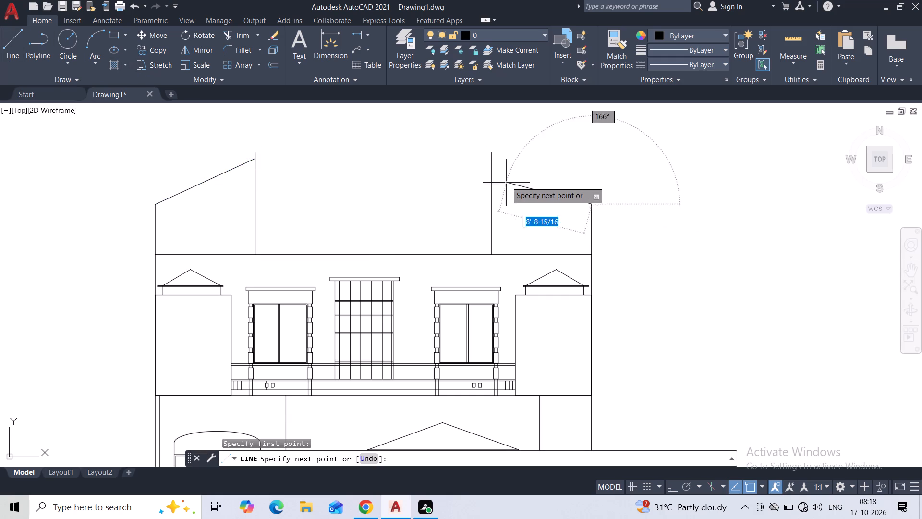
left_click(490, 156)
key("Escape")
Erase the two sloped roof segments on the left side.
scroll(632, 198, "down", 1)
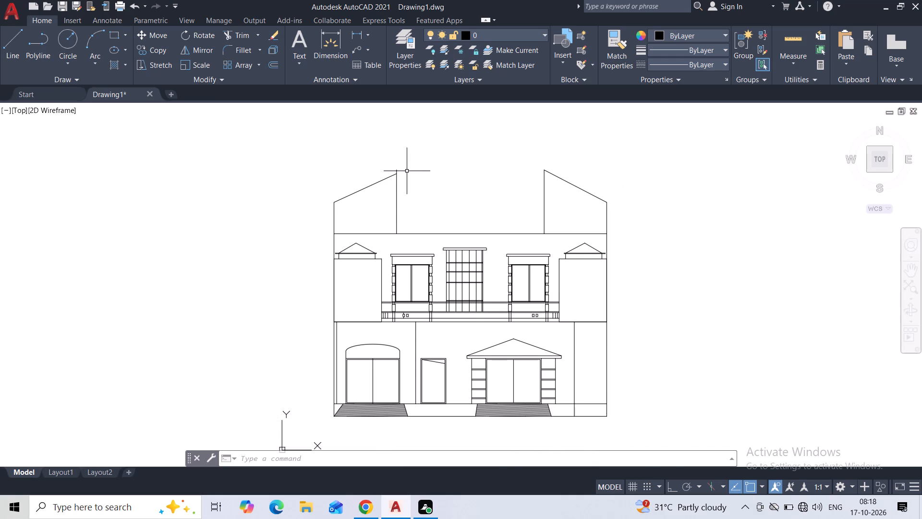
scroll(404, 171, "up", 3)
left_click(342, 195)
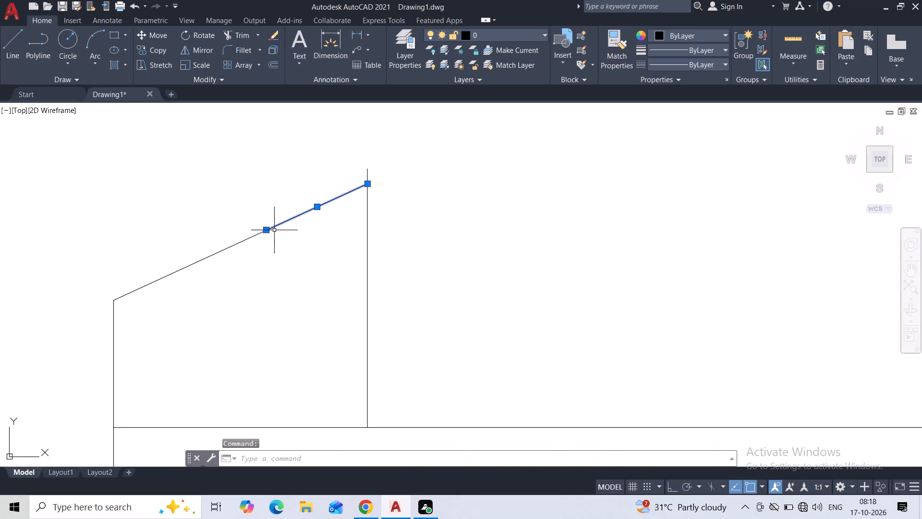
left_click(252, 226)
left_click(236, 259)
key("BackSpace")
key("Delete")
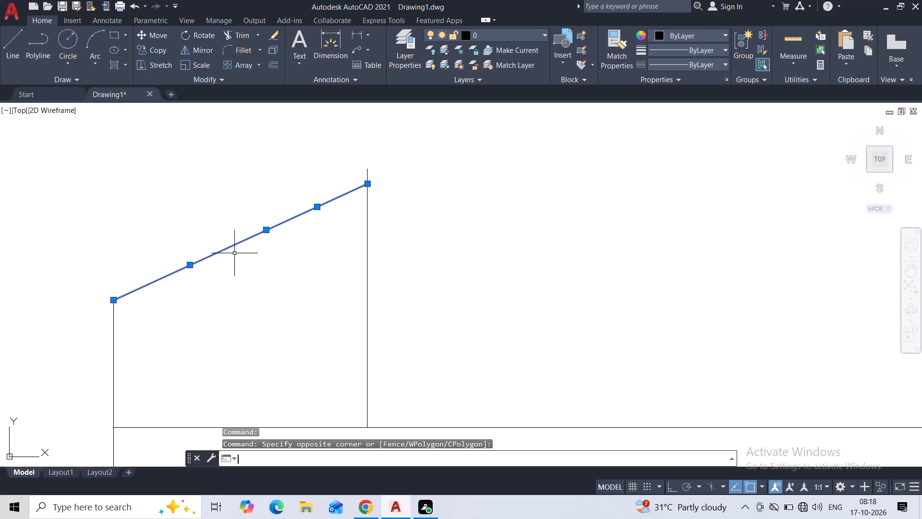
key("Delete")
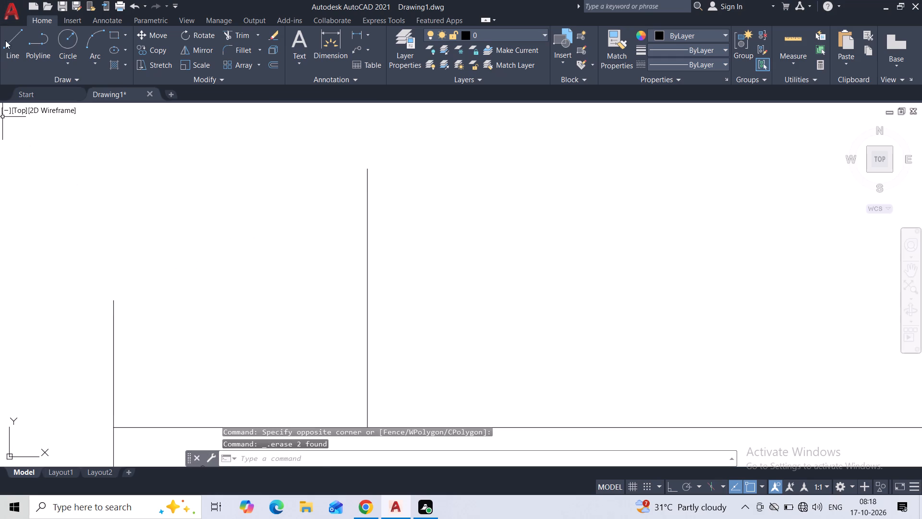
Draw one sloped roof line about 11'-4" long at 27° from the left edge's top end to the left tall vertical's top end.
left_click(5, 40)
left_click(113, 305)
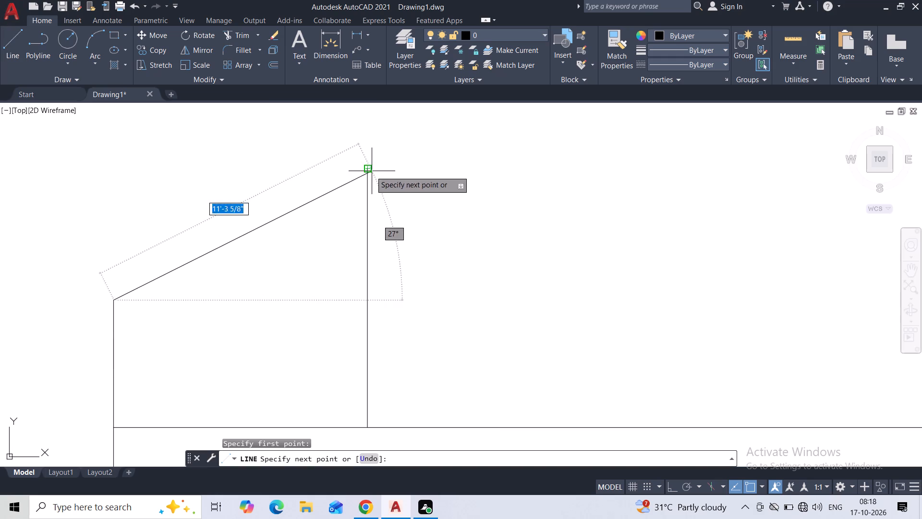
left_click(370, 172)
key("Escape")
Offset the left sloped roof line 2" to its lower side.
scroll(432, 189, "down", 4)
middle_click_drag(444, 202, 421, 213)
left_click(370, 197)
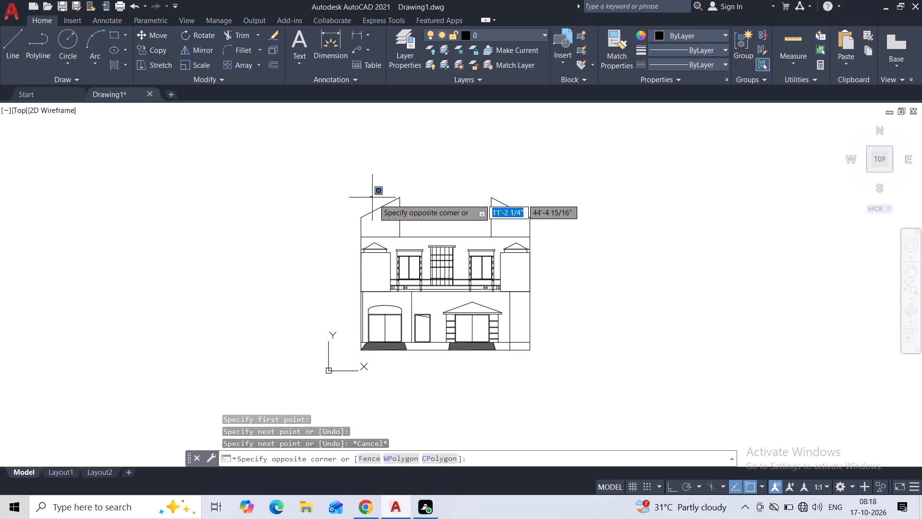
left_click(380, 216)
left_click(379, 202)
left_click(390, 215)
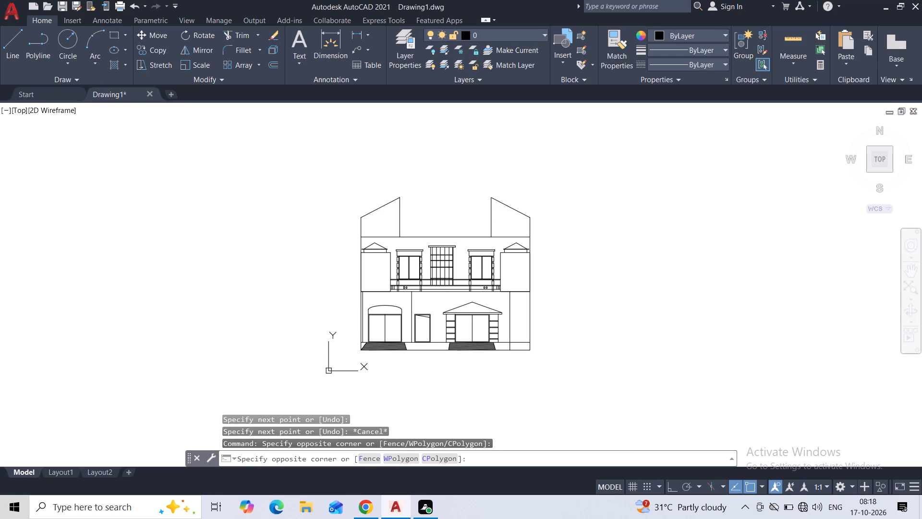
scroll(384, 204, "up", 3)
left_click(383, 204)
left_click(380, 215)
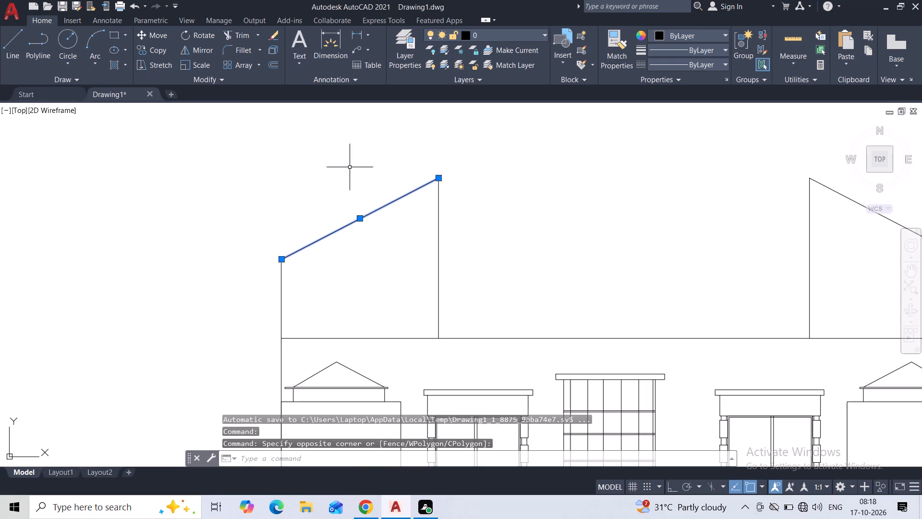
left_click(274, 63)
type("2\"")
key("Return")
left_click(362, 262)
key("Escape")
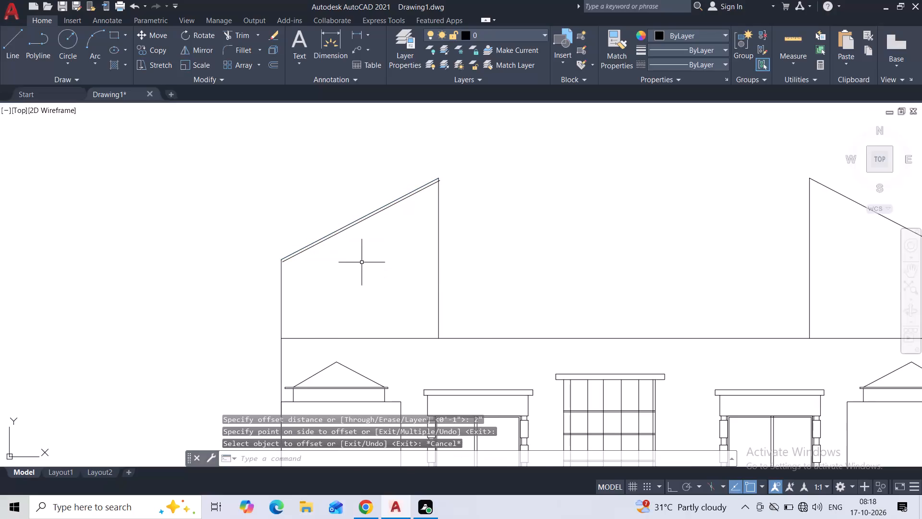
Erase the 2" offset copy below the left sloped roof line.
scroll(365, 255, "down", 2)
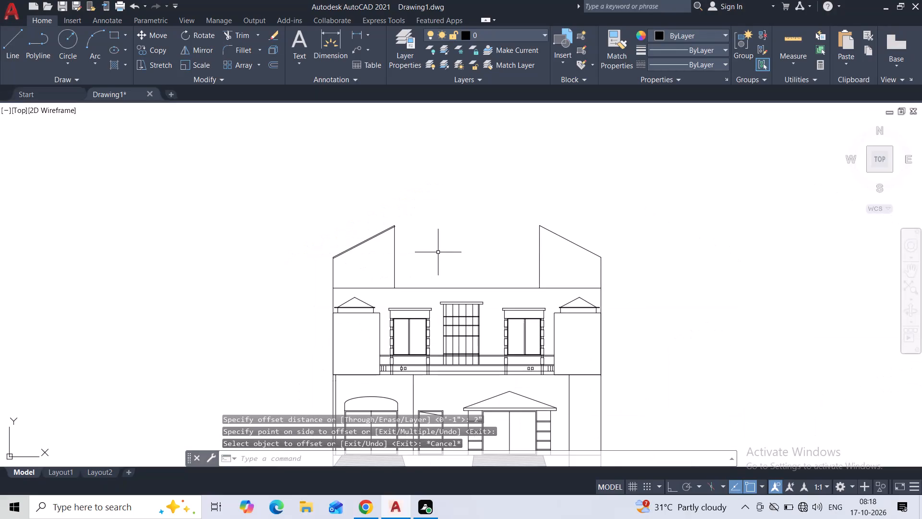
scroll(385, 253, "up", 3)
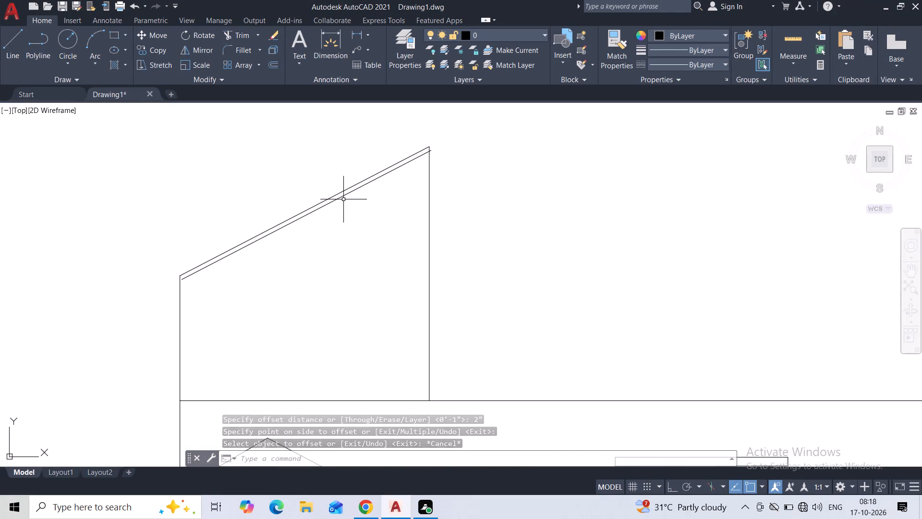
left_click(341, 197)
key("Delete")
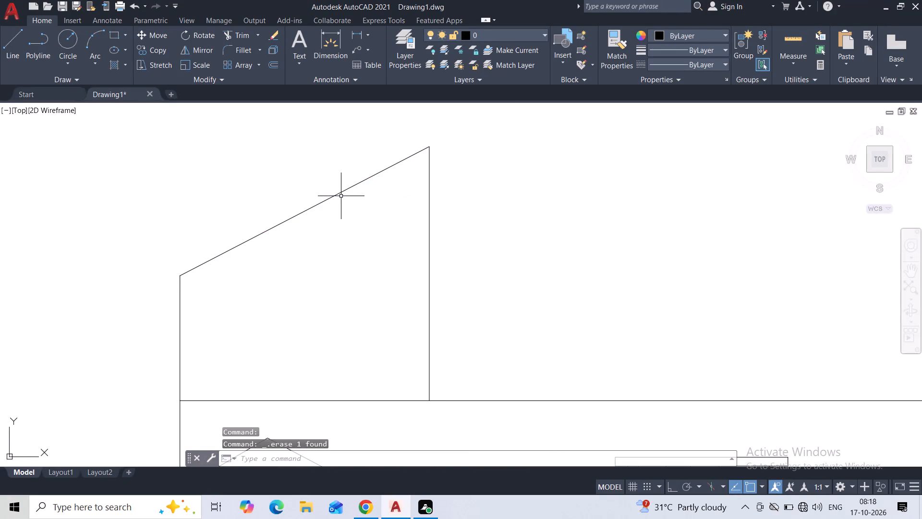
Offset the left sloped roof line 3" to its lower side.
left_click(320, 168)
left_click(331, 246)
left_click_drag(308, 187, 308, 199)
left_click(302, 243)
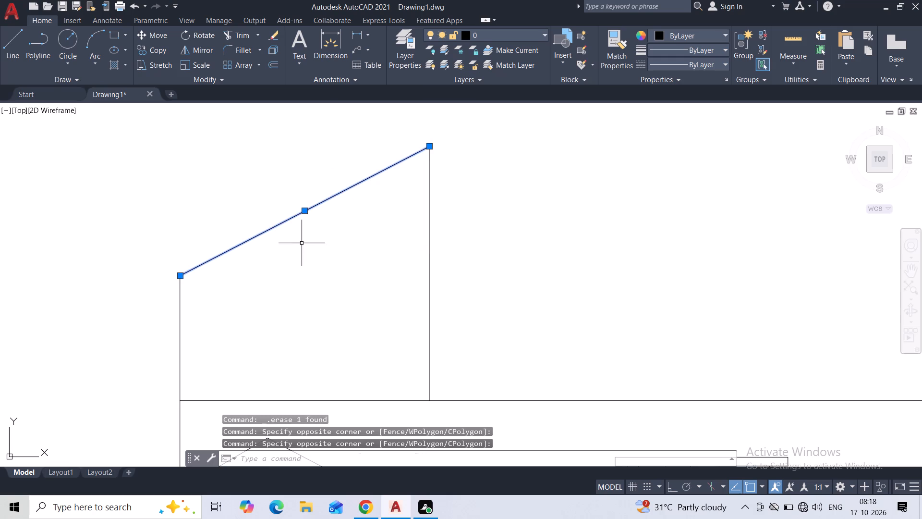
left_click(270, 71)
type("3\"")
key("Return")
left_click(320, 274)
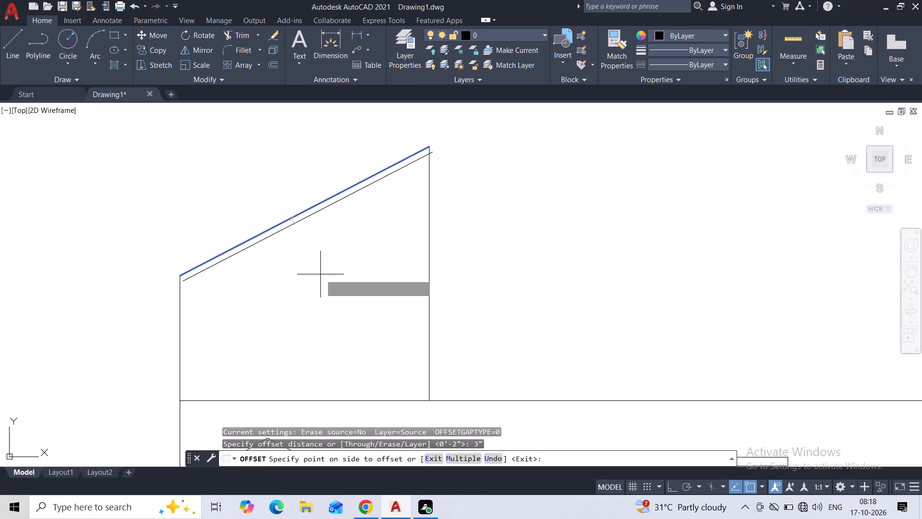
Offset the right sloped roof line 3" to its lower side.
scroll(463, 240, "down", 3)
middle_click_drag(493, 249, 374, 250)
scroll(511, 244, "up", 2)
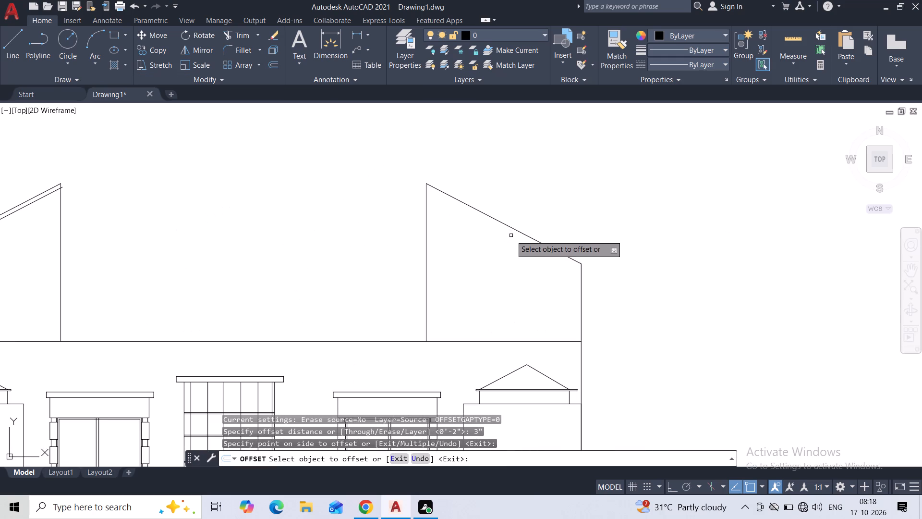
left_click(515, 231)
left_click(500, 257)
scroll(480, 261, "down", 1)
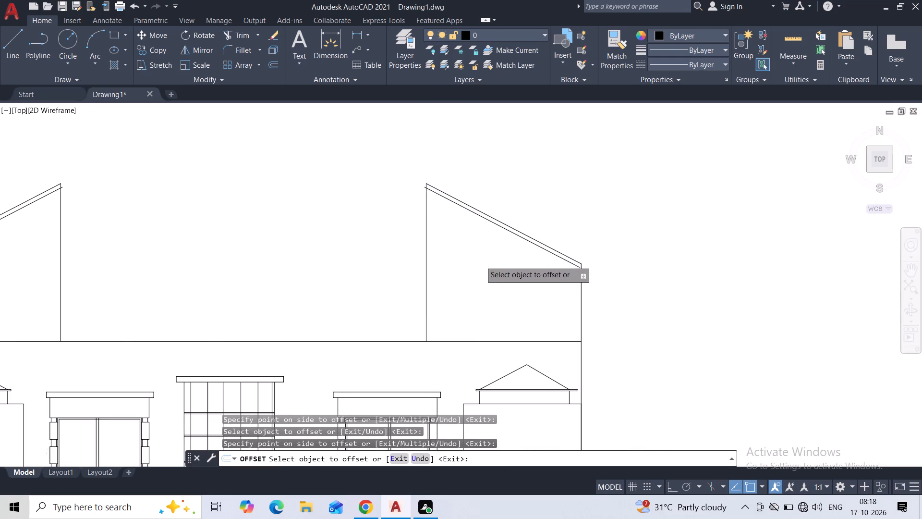
middle_click_drag(288, 249, 475, 287)
key("Escape")
Trim the upper end of the left offset roof line where it overshoots the left tall vertical line.
scroll(376, 257, "up", 3)
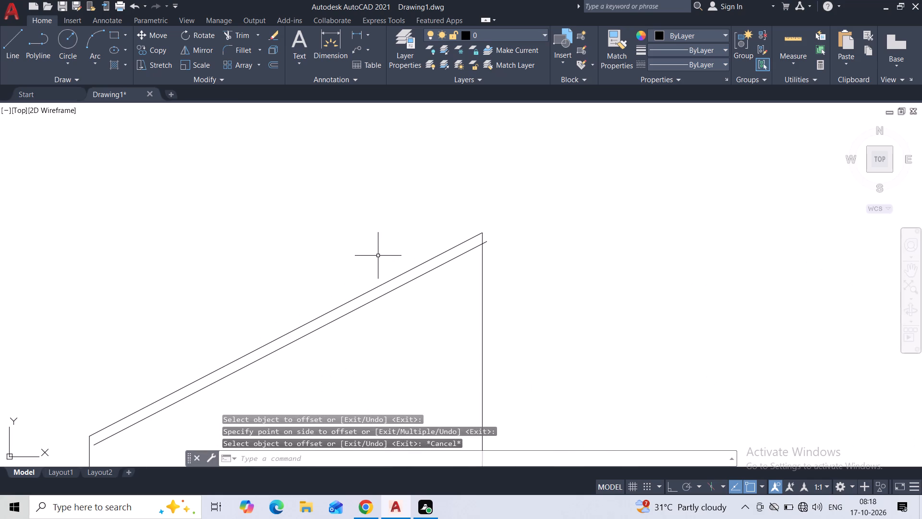
left_click(237, 36)
scroll(472, 244, "up", 3)
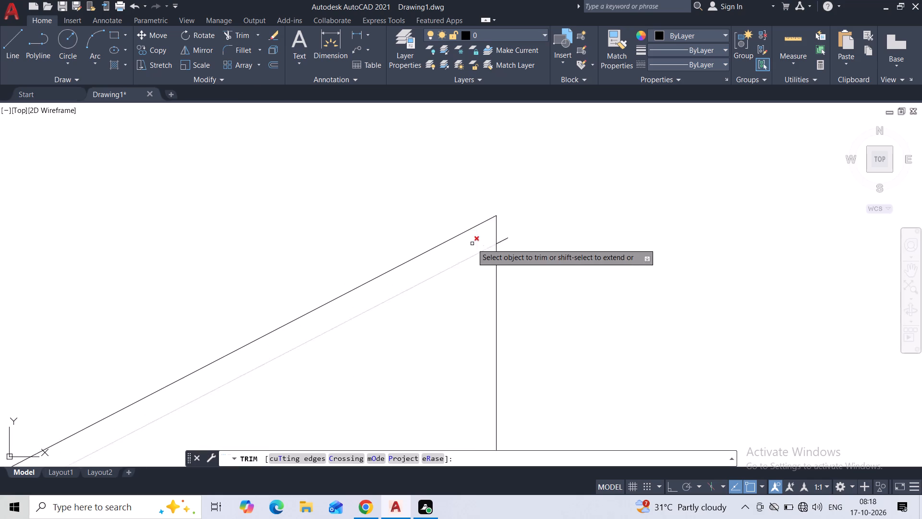
left_click_drag(519, 228, 519, 251)
scroll(448, 310, "down", 1)
middle_click_drag(448, 310, 548, 187)
middle_click_drag(146, 358, 435, 215)
scroll(141, 395, "down", 3)
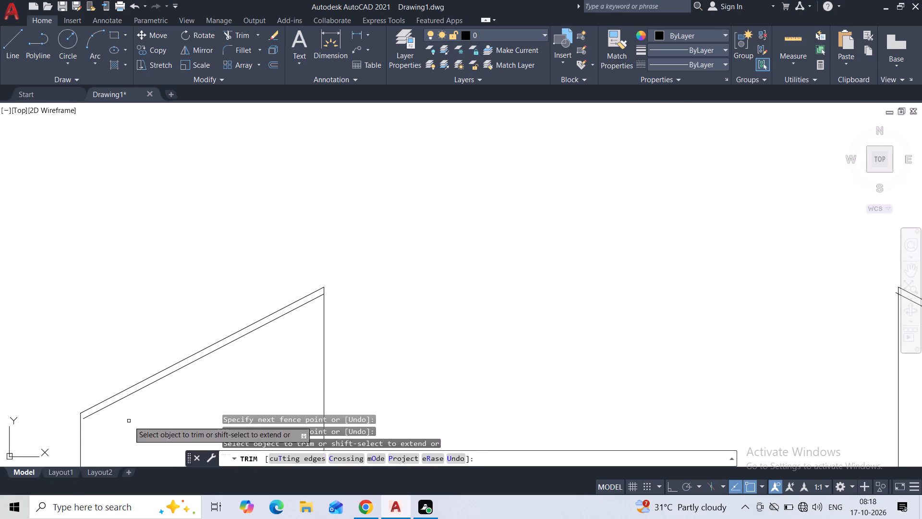
middle_click(206, 360)
key("Escape")
Draw a short line continuing the left offset roof line from its lower end to the building's left vertical edge.
left_click(4, 53)
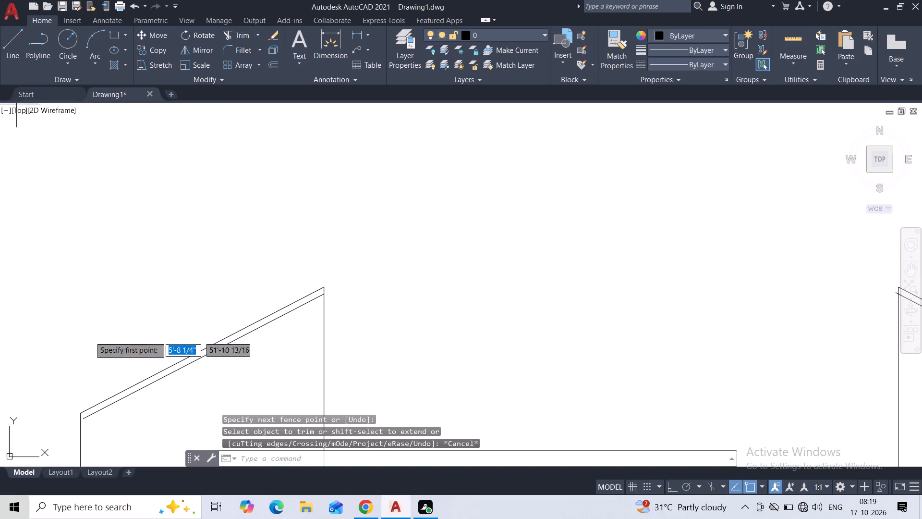
middle_click_drag(110, 379, 220, 240)
scroll(192, 279, "up", 5)
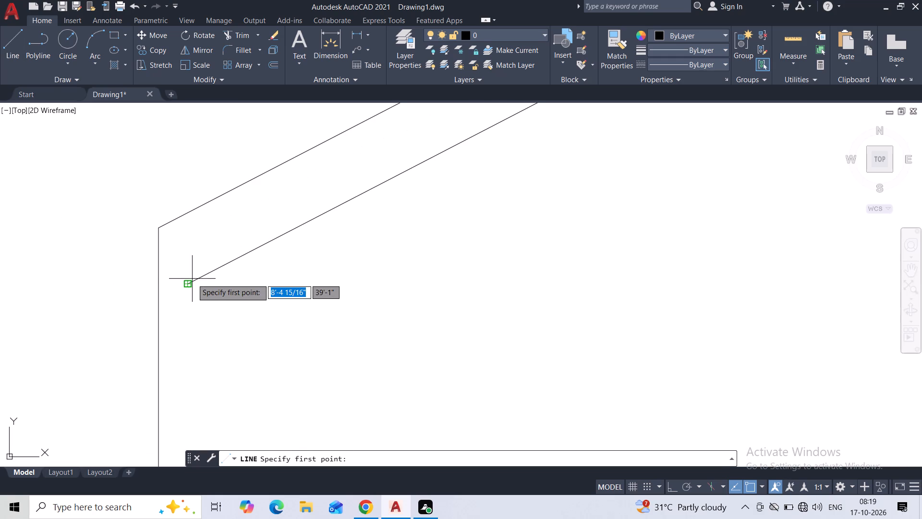
left_click(186, 287)
left_click(160, 304)
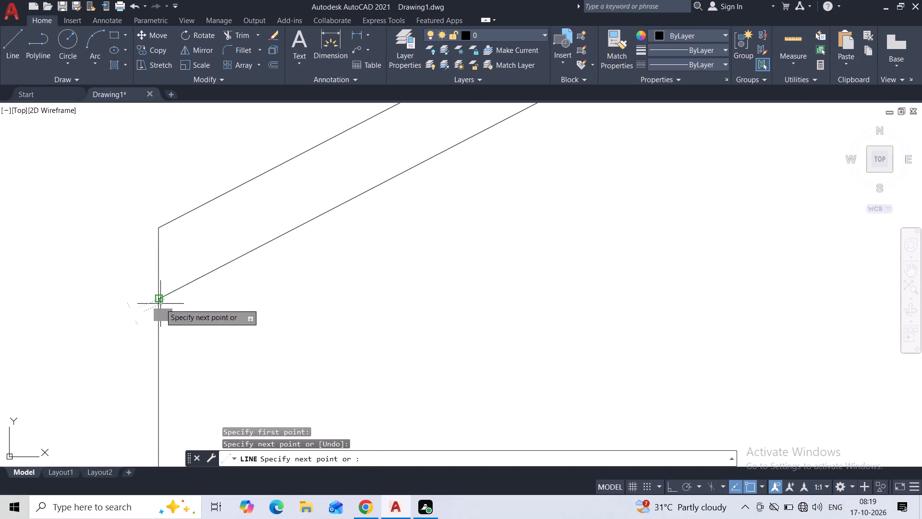
key("Escape")
Stretch the lower end of the right offset roof line to meet the building's right vertical edge.
scroll(184, 257, "down", 2)
scroll(273, 263, "down", 2)
middle_click_drag(401, 298, 140, 353)
scroll(177, 325, "down", 2)
scroll(615, 254, "up", 3)
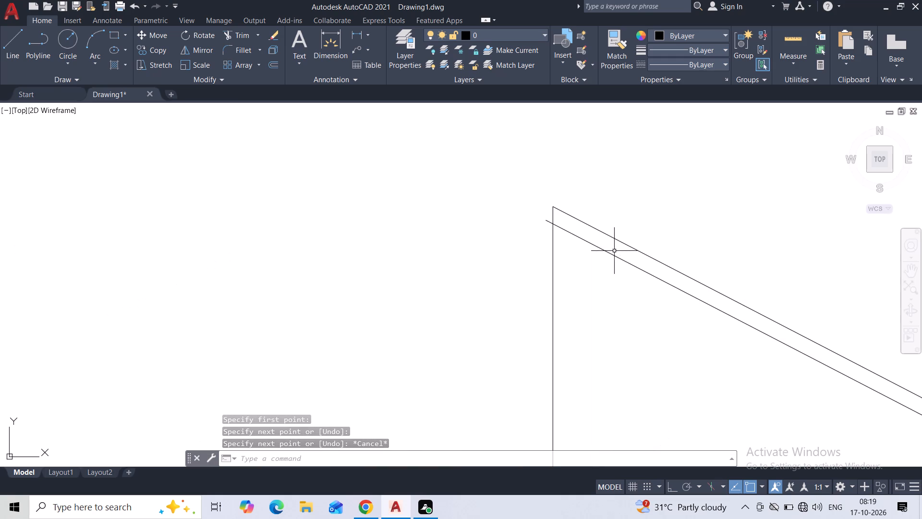
middle_click_drag(616, 332, 232, 175)
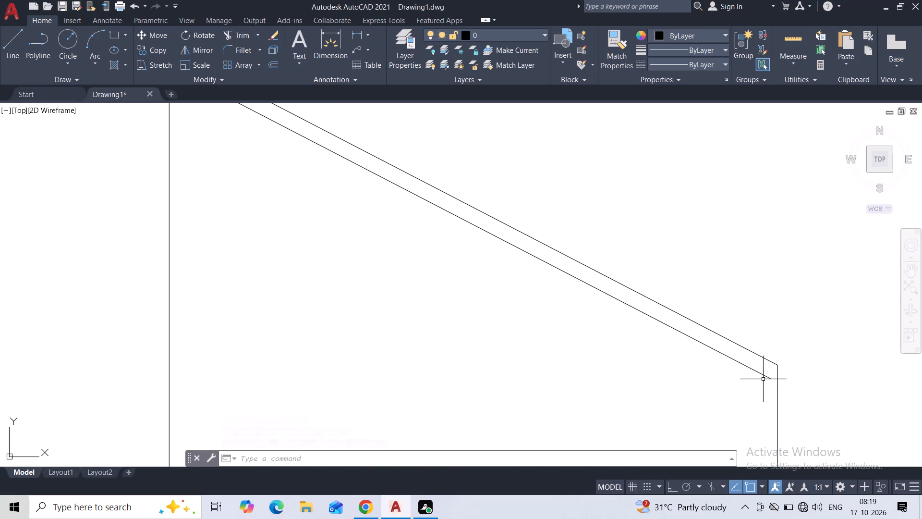
left_click(763, 374)
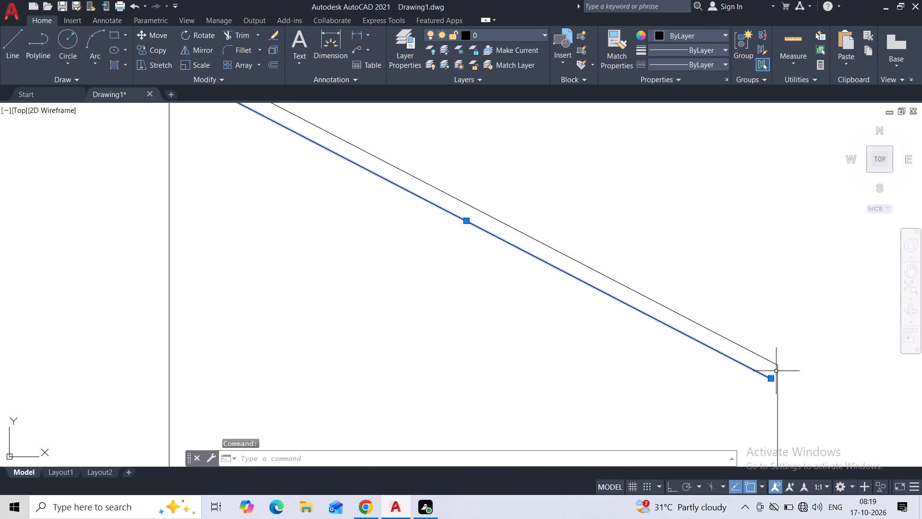
left_click(772, 379)
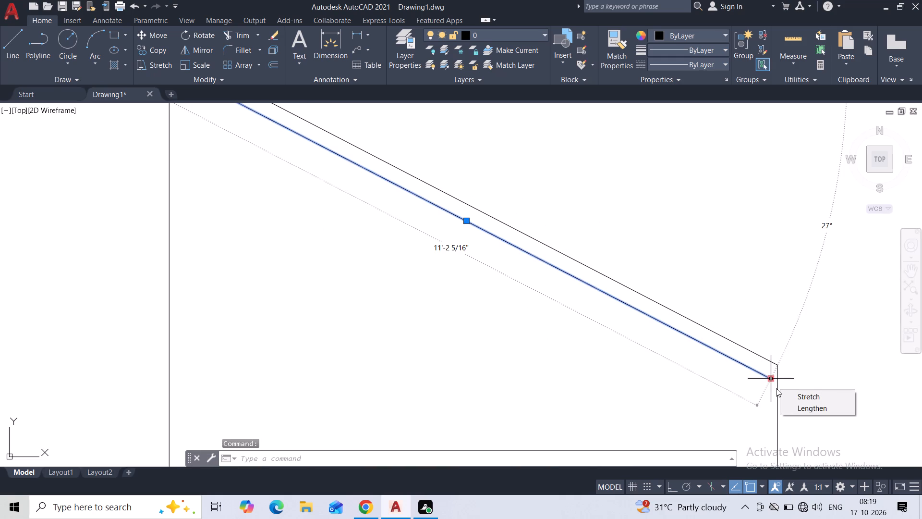
key("Escape")
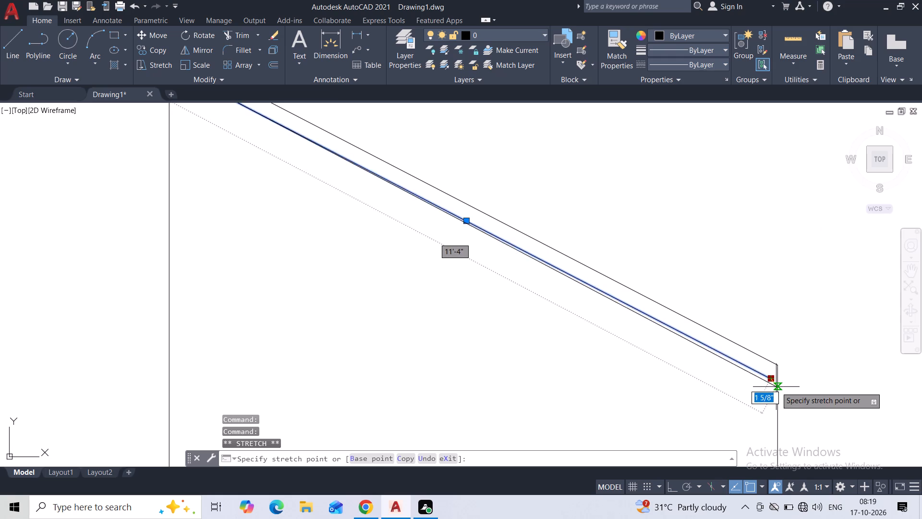
left_click(776, 383)
key("Escape")
Trim the upper end of the right offset roof line where it overshoots the right tall vertical line.
scroll(720, 338, "down", 2)
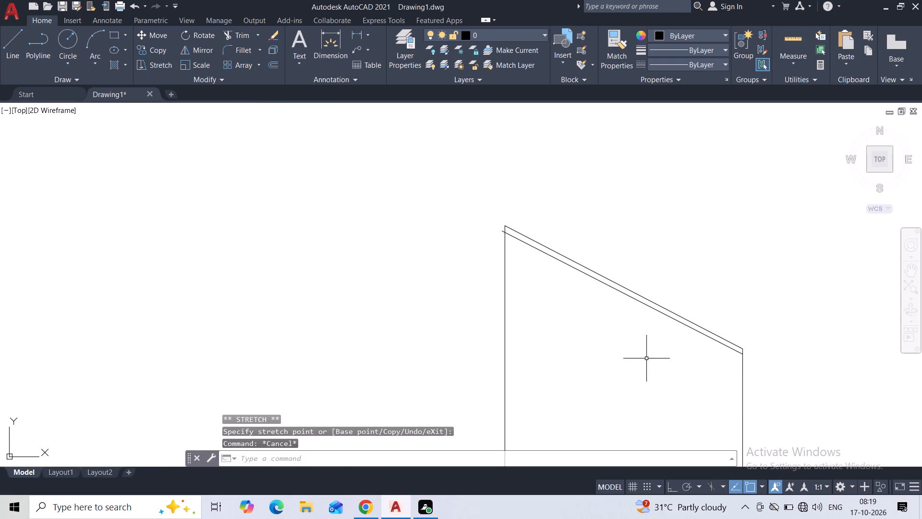
scroll(507, 256, "up", 1)
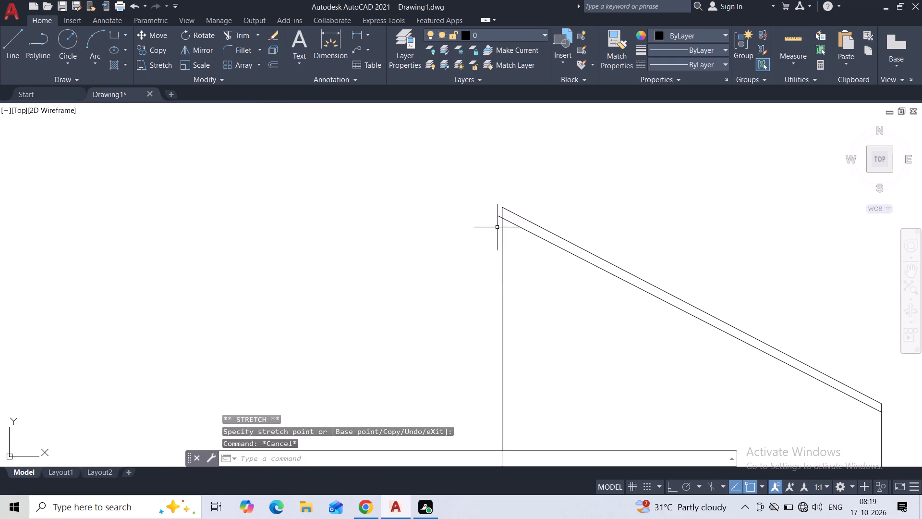
scroll(497, 225, "up", 2)
left_click(246, 36)
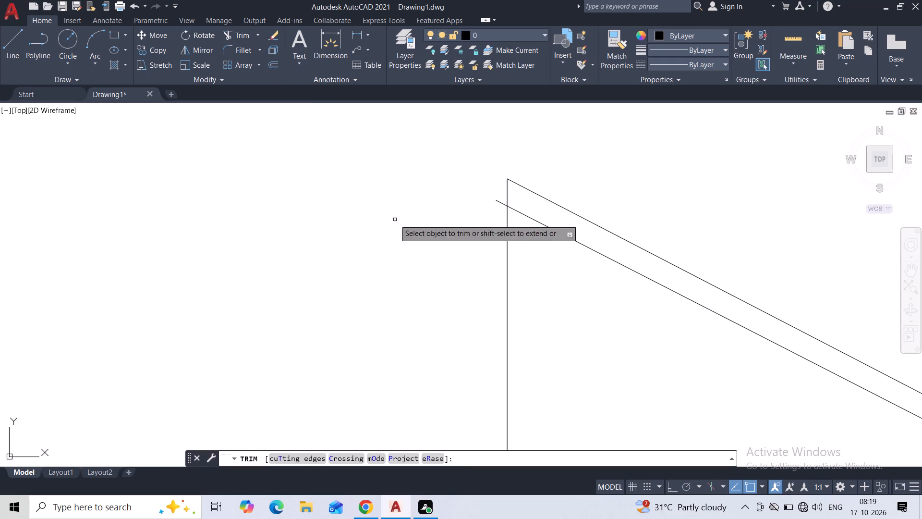
scroll(485, 207, "up", 2)
left_click(501, 189)
left_click_drag(507, 186, 521, 218)
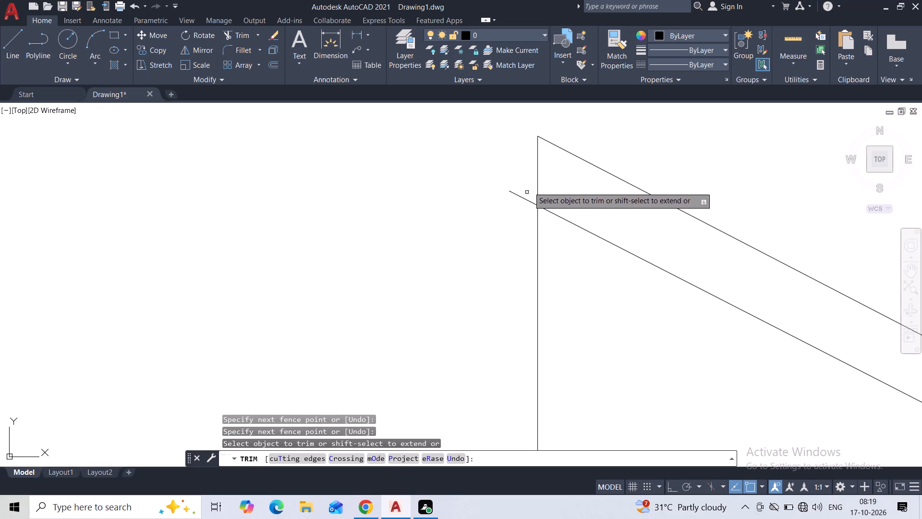
left_click_drag(530, 183, 510, 245)
key("Escape")
scroll(509, 244, "down", 4)
scroll(531, 287, "down", 4)
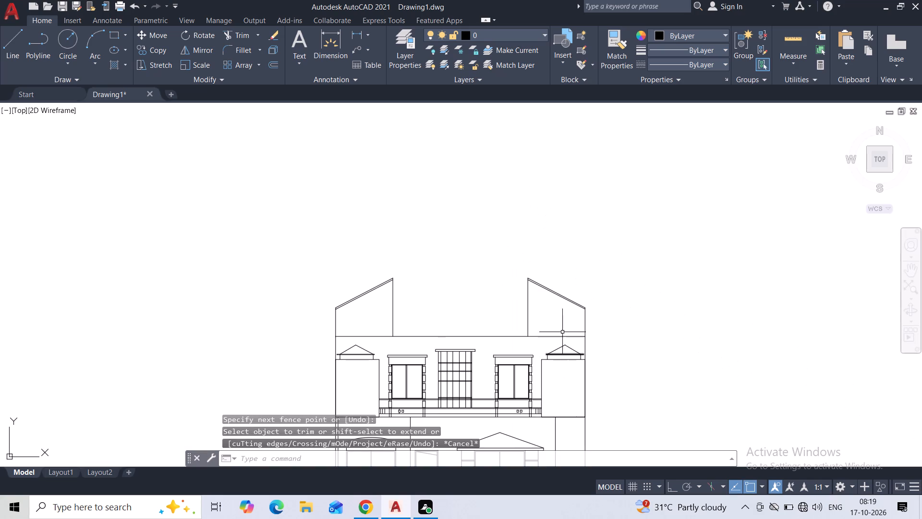
key("Escape")
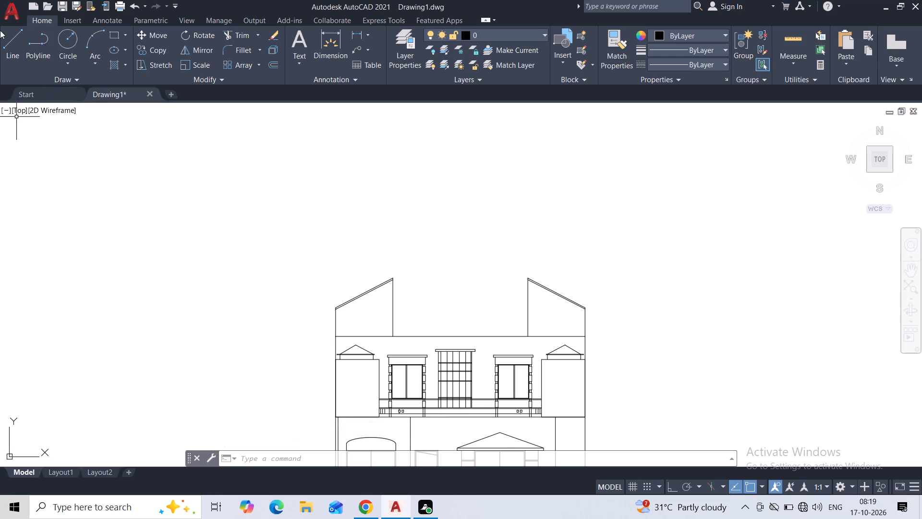
Draw an orthogonal stepped cap outline about 24' wide from the top of the left tall vertical across to the right one, overhanging both.
left_click(19, 49)
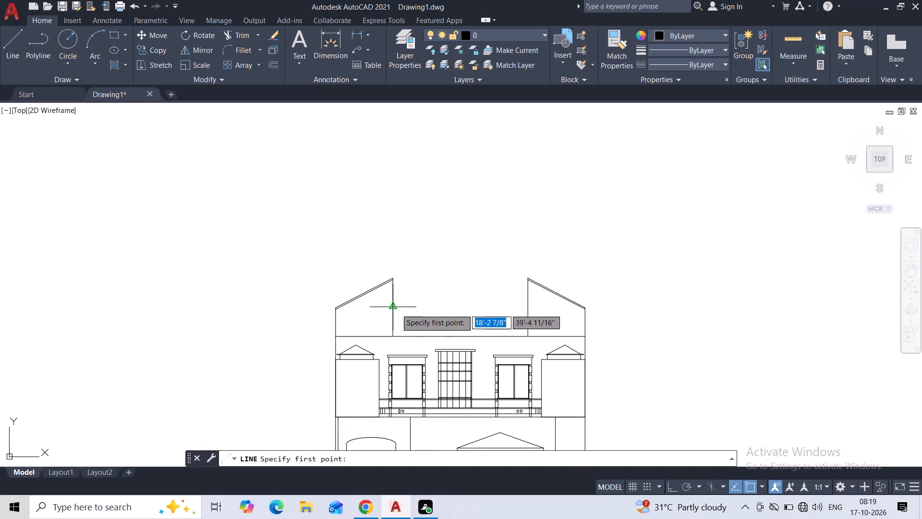
scroll(395, 283, "up", 5)
left_click(353, 238)
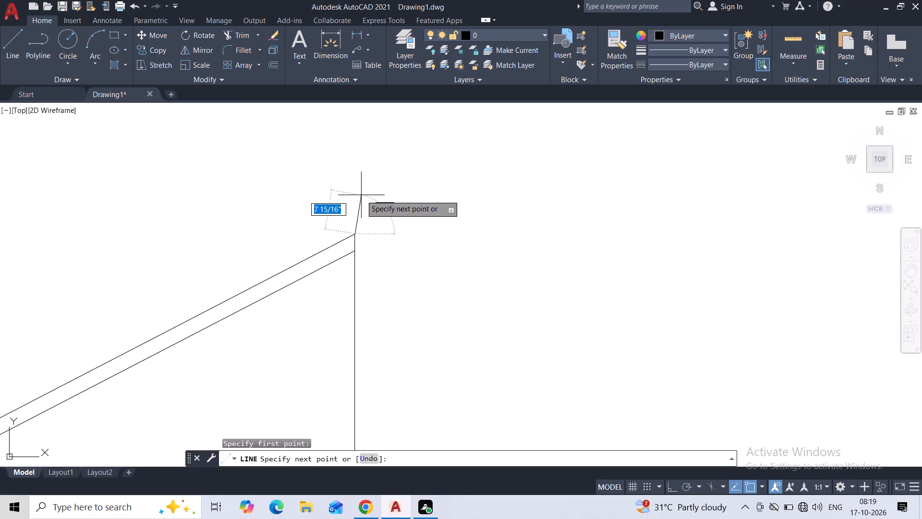
key("F8")
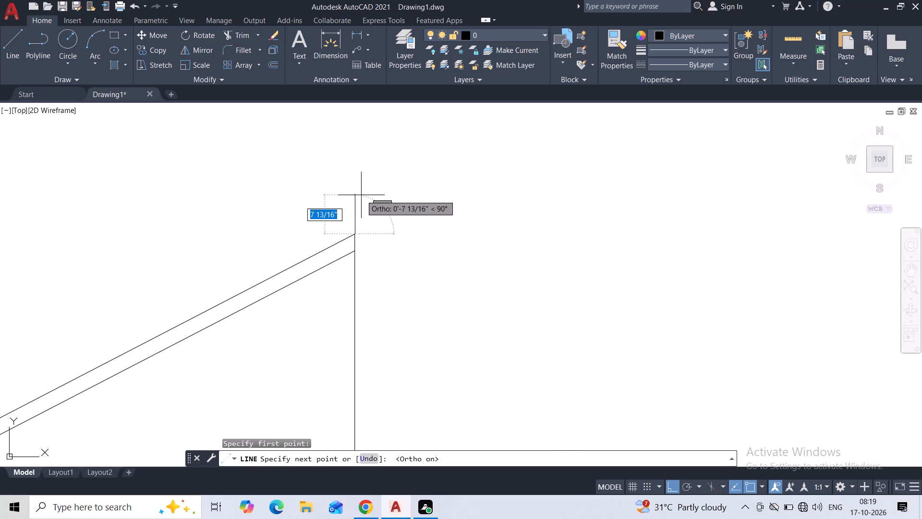
left_click(361, 204)
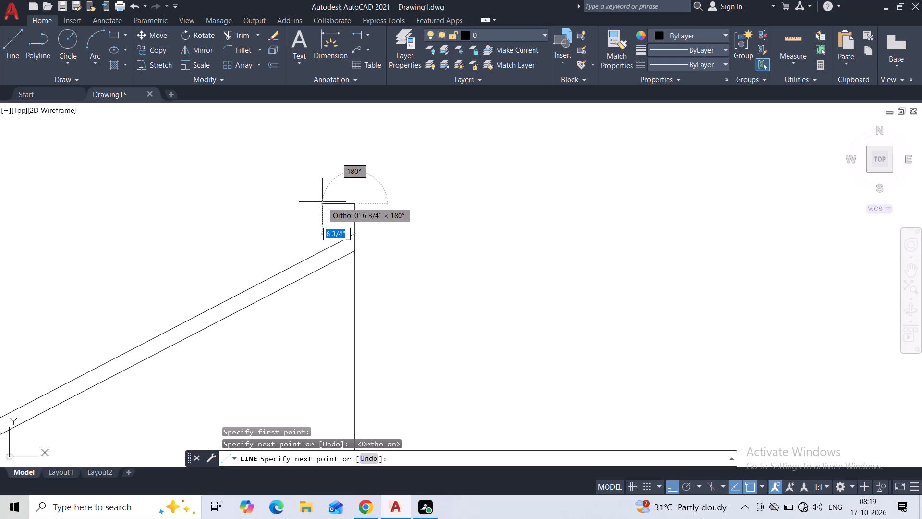
left_click(340, 205)
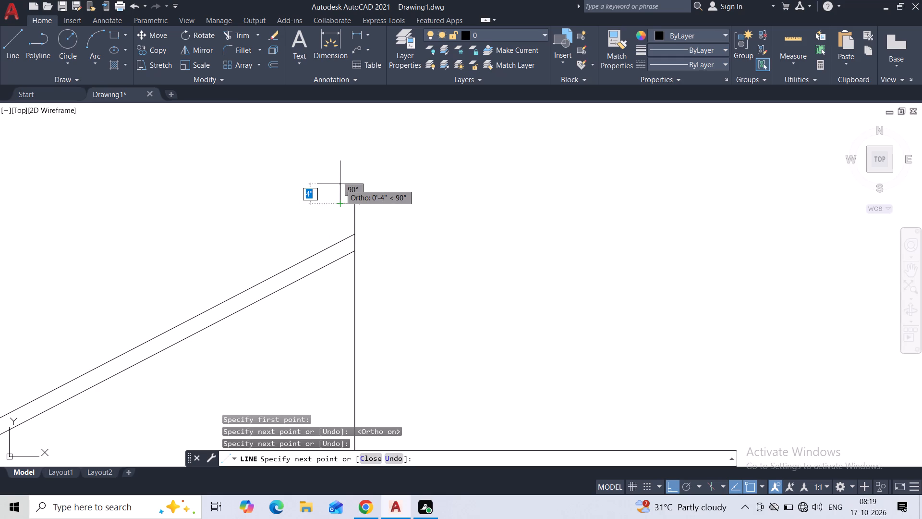
left_click(340, 181)
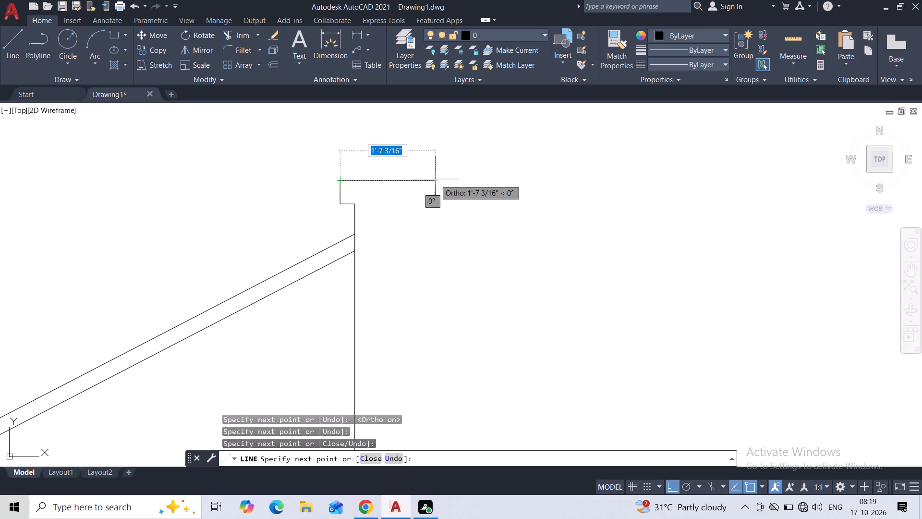
middle_click_drag(435, 179, 214, 148)
scroll(214, 148, "down", 2)
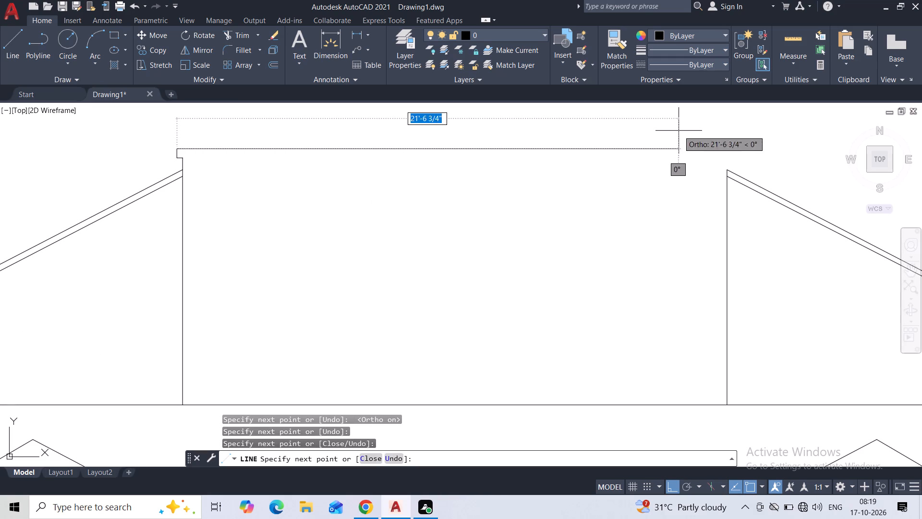
left_click(735, 130)
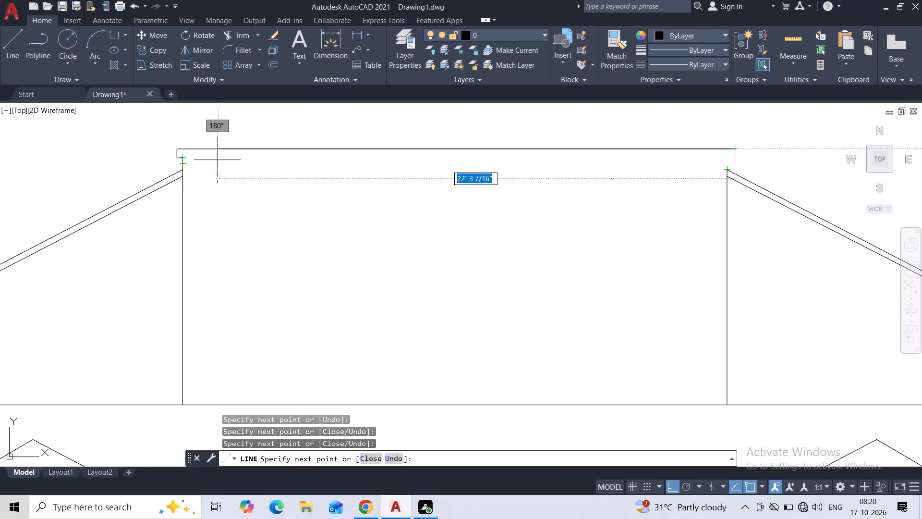
left_click(734, 156)
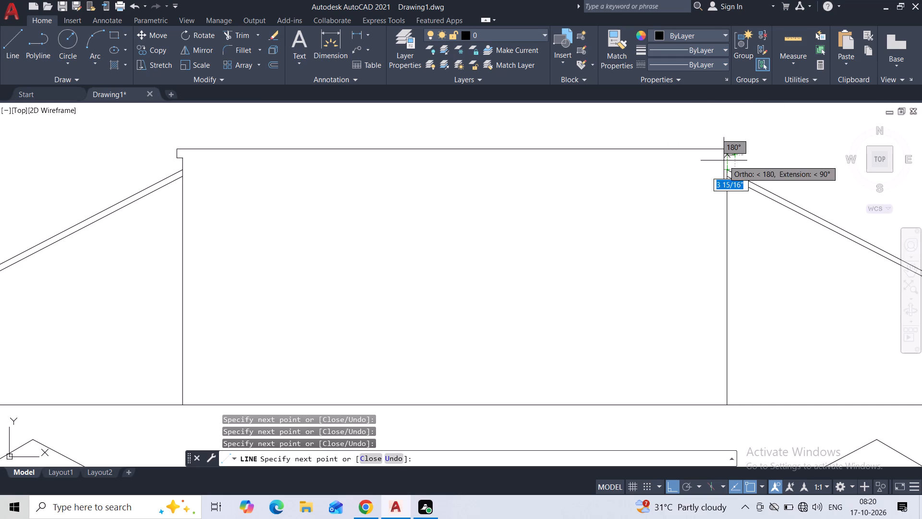
left_click(725, 157)
left_click(726, 170)
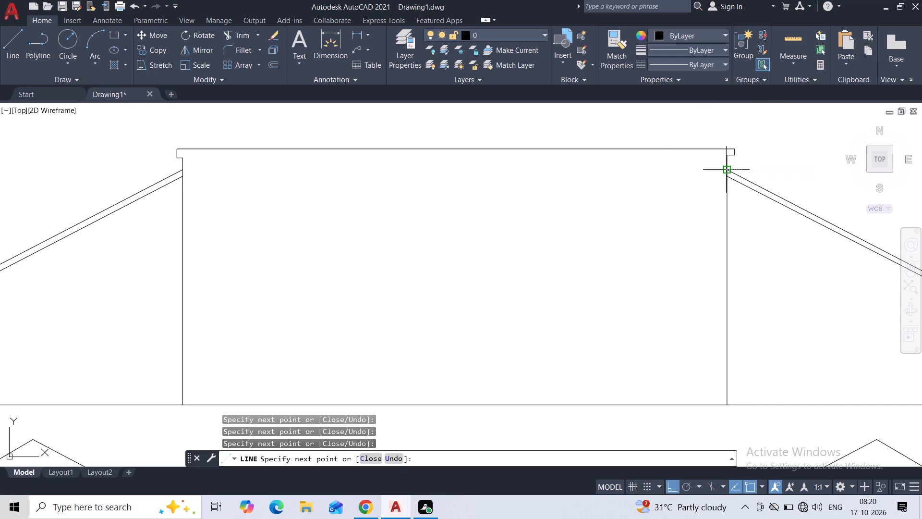
key("Escape")
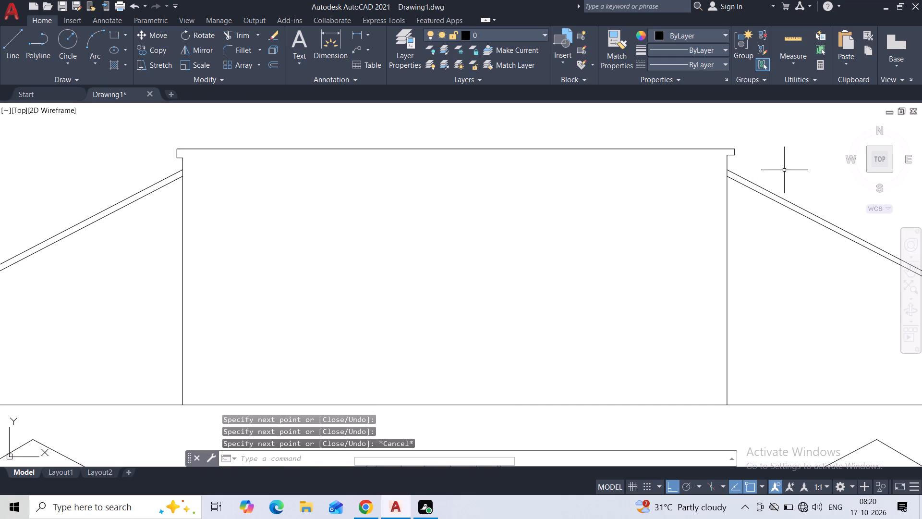
Draw a horizontal line along the cap's underside from its left inner corner to the right tall vertical line.
scroll(675, 178, "down", 2)
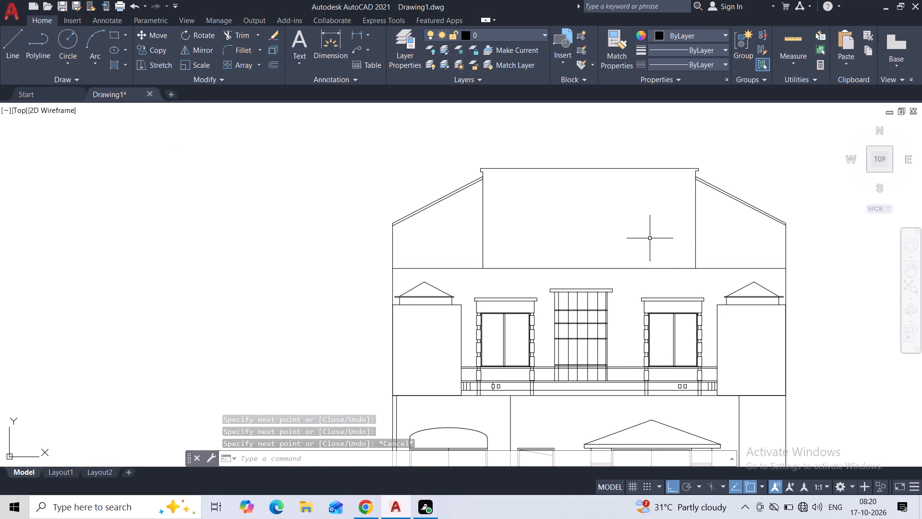
left_click(19, 53)
scroll(470, 168, "up", 3)
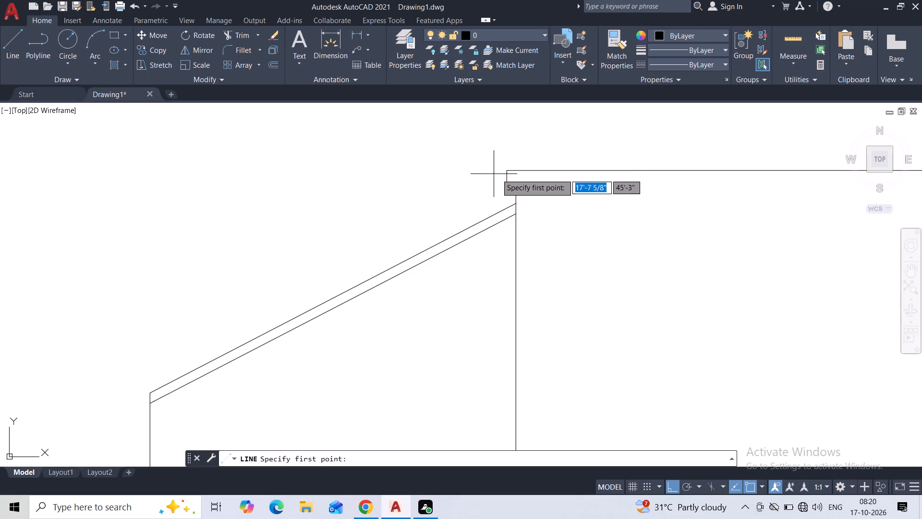
left_click(517, 185)
middle_click_drag(652, 232, 141, 197)
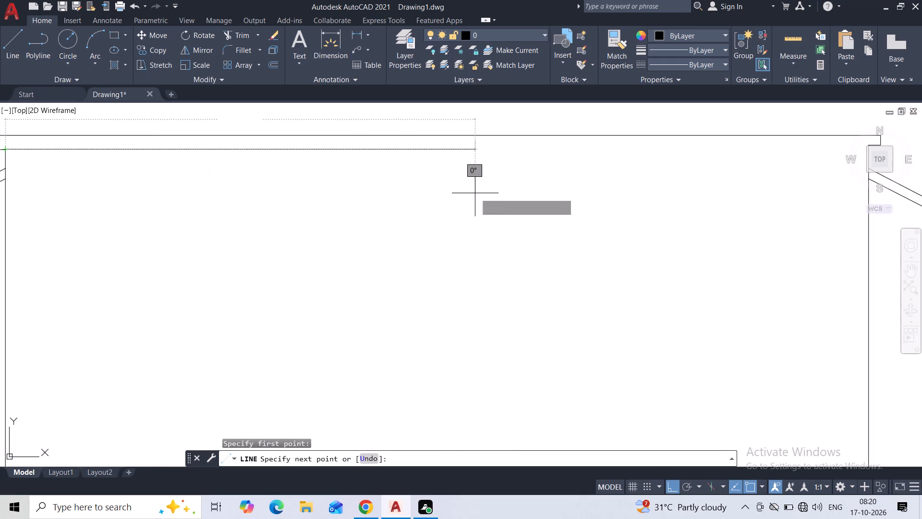
middle_click_drag(768, 212, 433, 235)
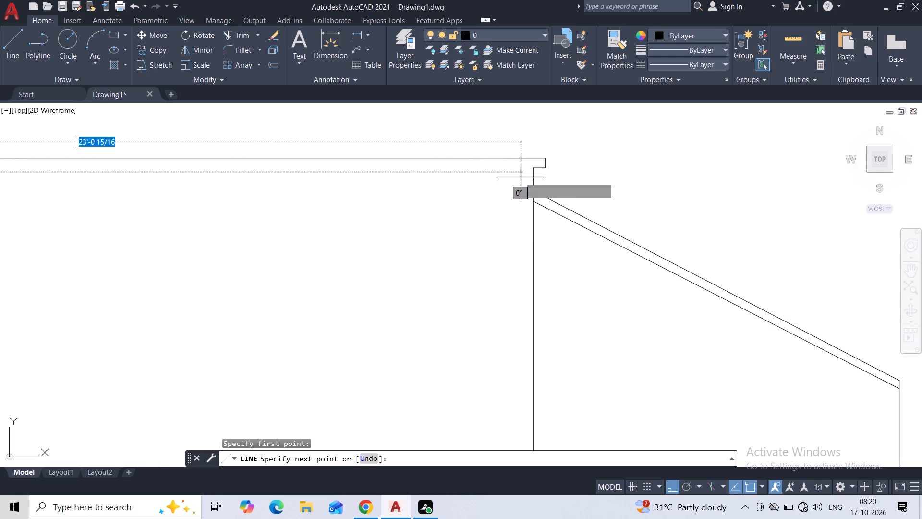
left_click(535, 170)
key("Escape")
Extend the cap's right end about 1 7/16" down to the underside line's level and close it back to the right tall vertical.
scroll(540, 175, "up", 2)
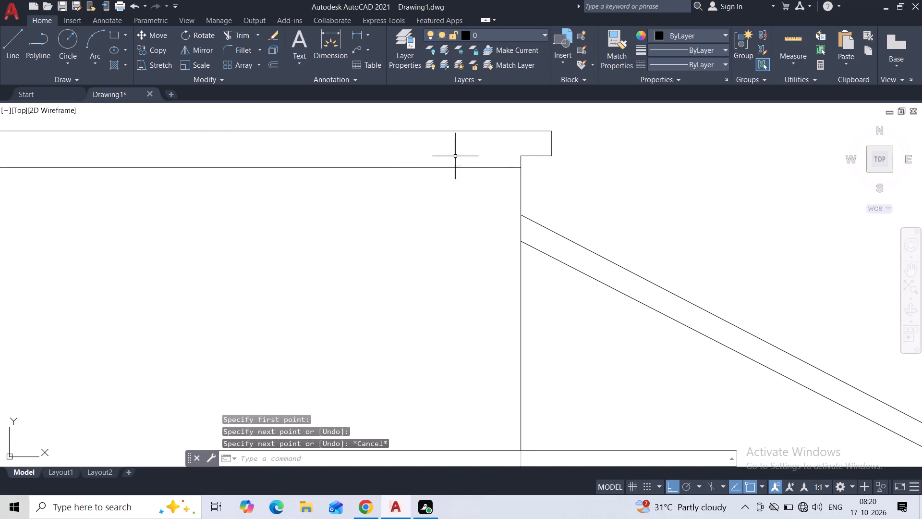
left_click(15, 56)
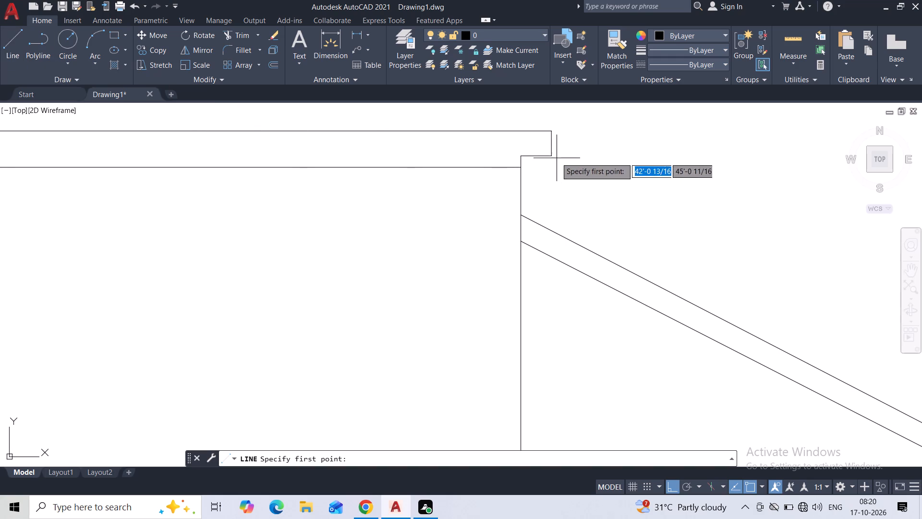
left_click(556, 158)
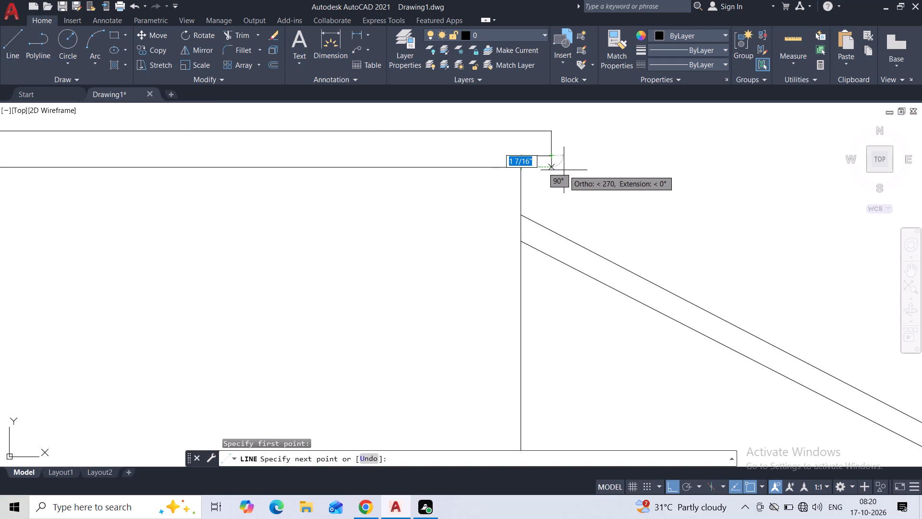
left_click(564, 170)
left_click(516, 168)
key("Escape")
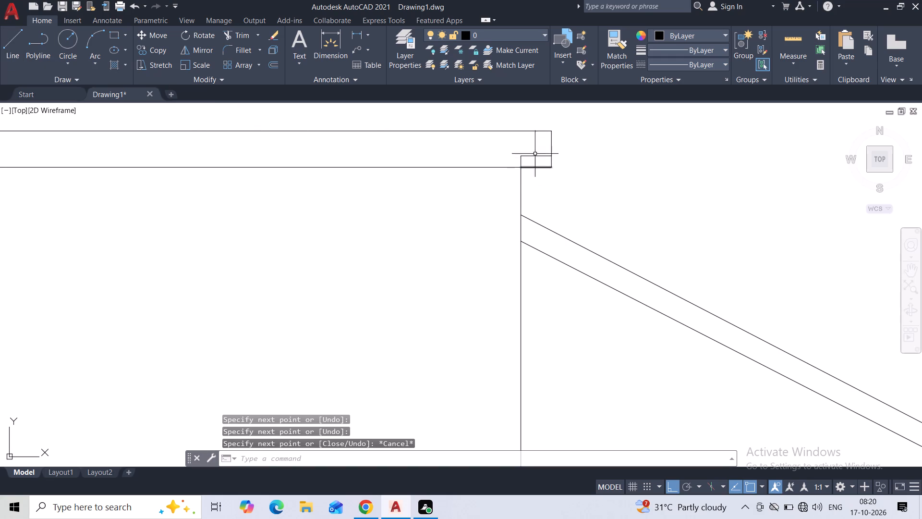
Trim the leftover horizontal step and short vertical piece inside the cap's right end.
left_click(235, 34)
scroll(501, 149, "up", 3)
left_click_drag(610, 161, 605, 173)
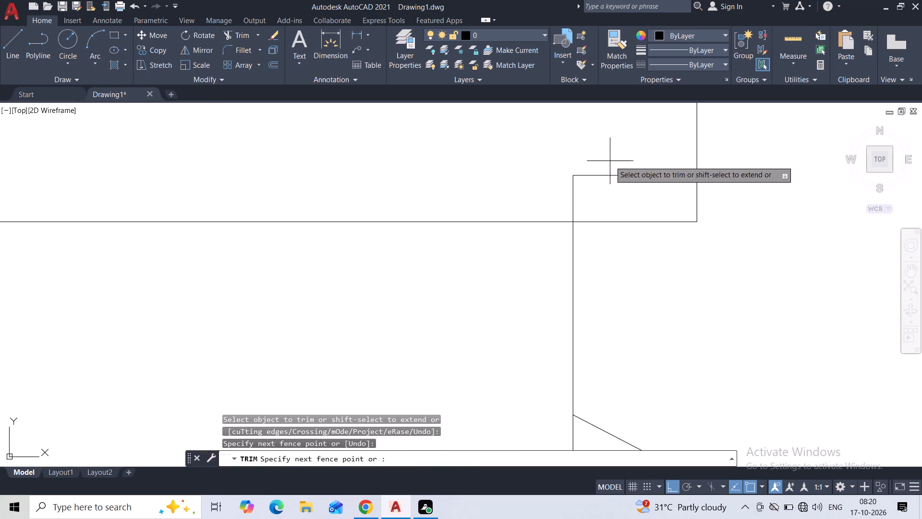
left_click_drag(605, 173, 541, 204)
scroll(542, 200, "down", 6)
key("Escape")
scroll(510, 262, "down", 5)
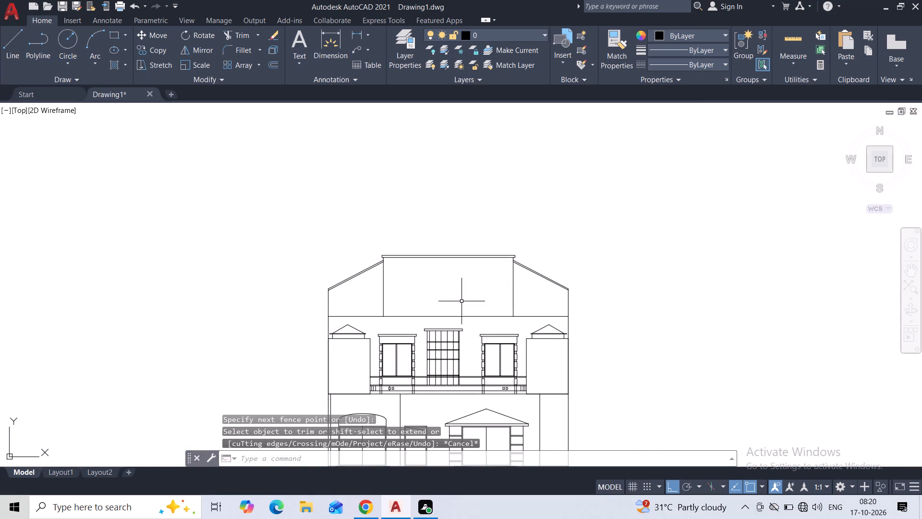
Draw a thin horizontal band outline about 25'-5" wide across the lower central bay, overhanging both tall verticals.
scroll(449, 292, "up", 2)
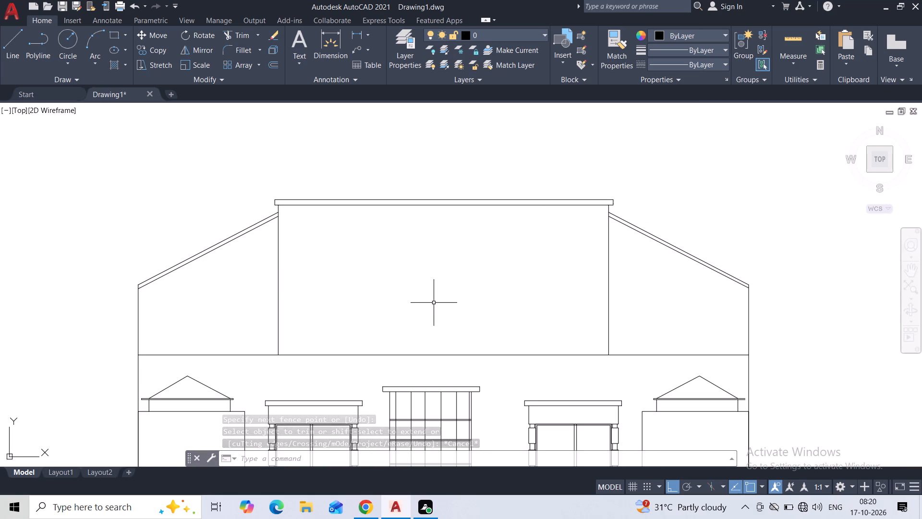
left_click(17, 53)
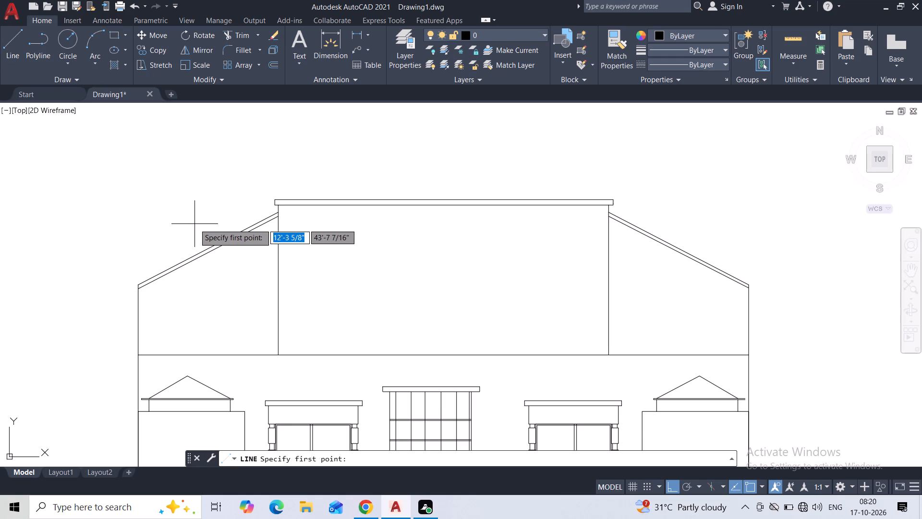
left_click(276, 307)
left_click(262, 308)
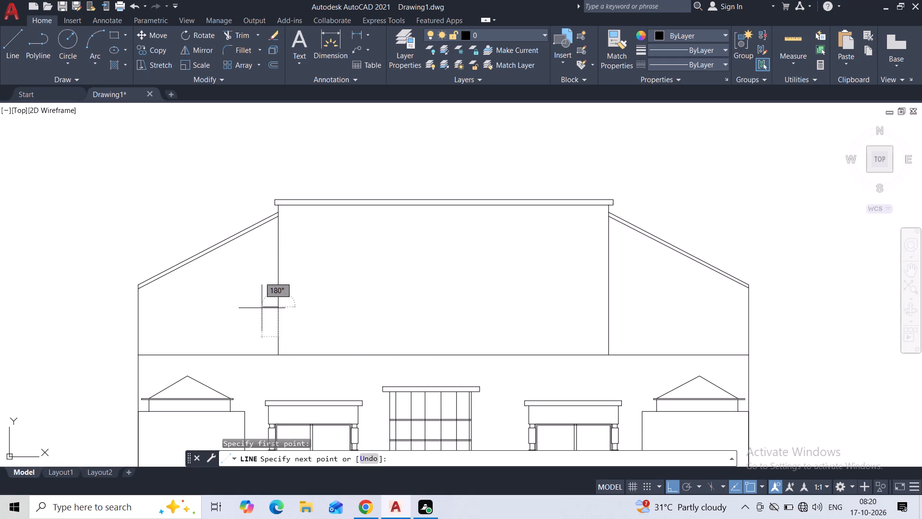
left_click(265, 318)
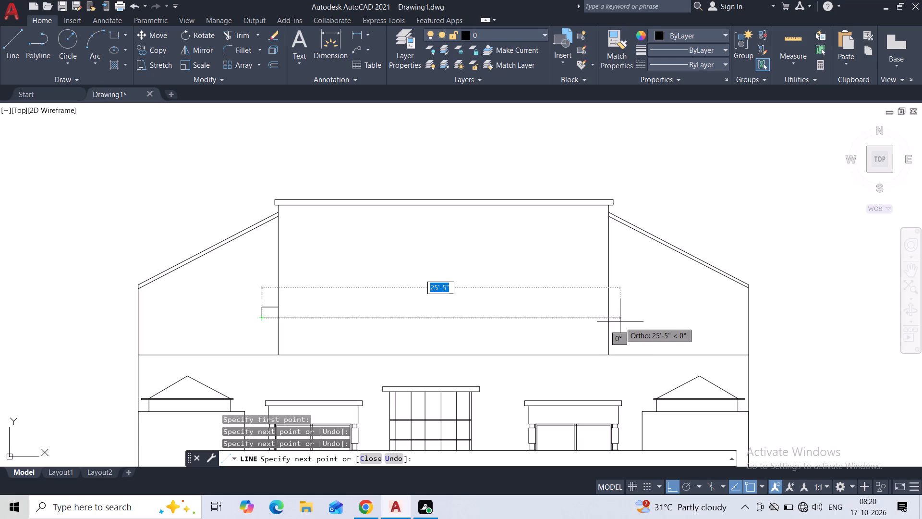
left_click(621, 322)
left_click(620, 308)
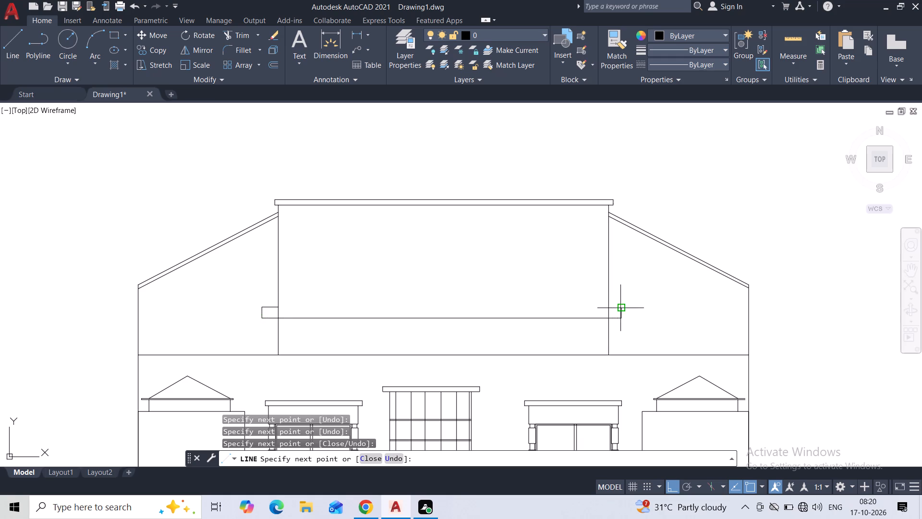
left_click(279, 305)
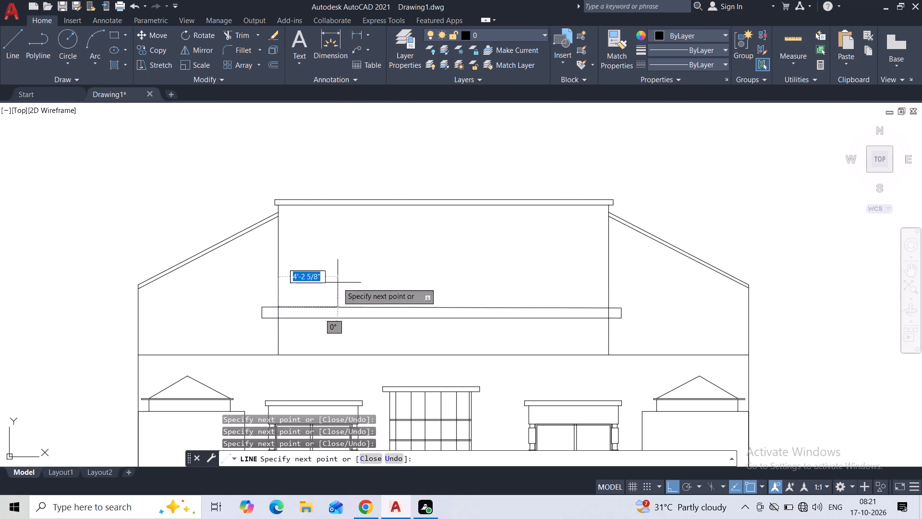
key("Escape")
Draw a vertical line about 4'-2 7/16" down from the band's top edge, just left of the left tall vertical.
scroll(400, 280, "down", 1)
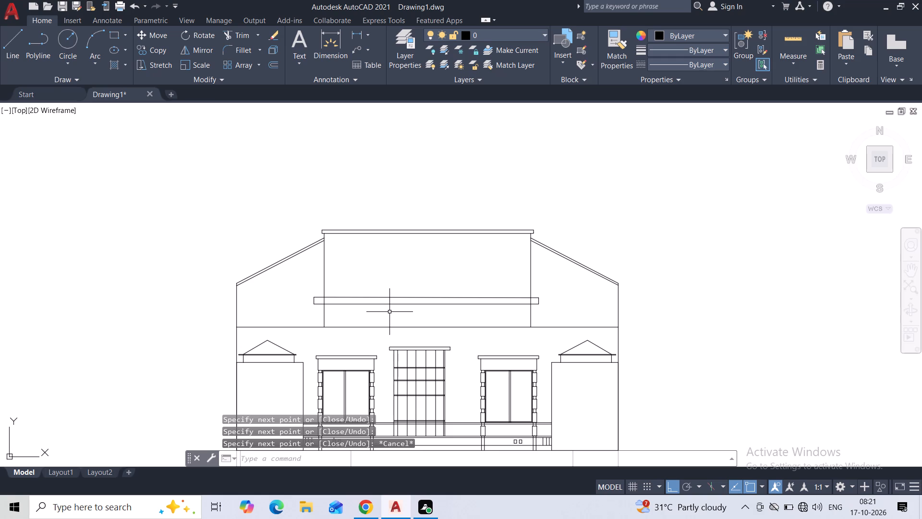
left_click(21, 49)
scroll(312, 312, "up", 3)
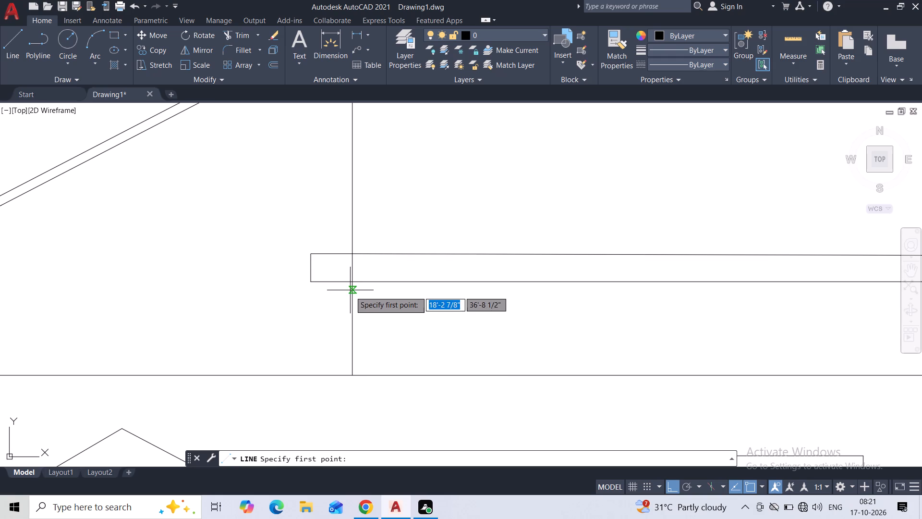
left_click(340, 258)
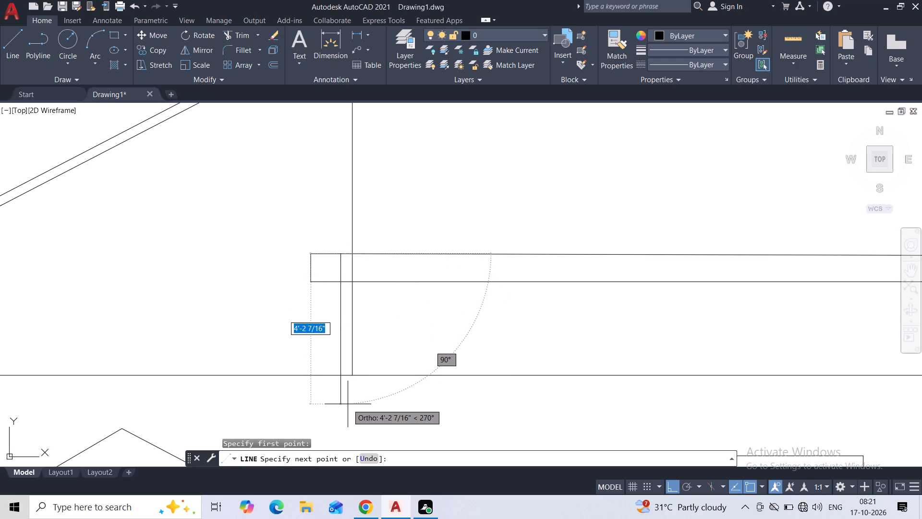
left_click(348, 404)
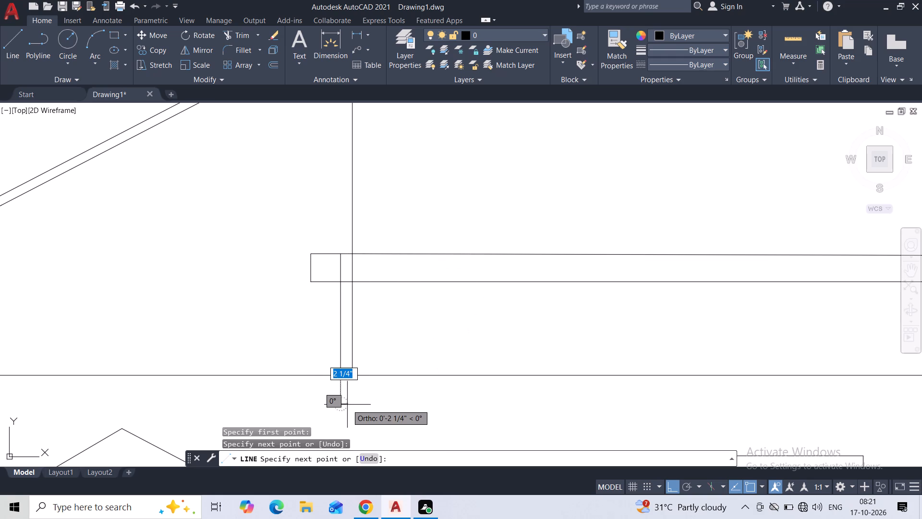
key("Escape")
Draw a horizontal line about 24'-5" rightward from the new vertical's lower end, passing the right tall vertical.
scroll(347, 412, "down", 2)
middle_click_drag(361, 413, 342, 314)
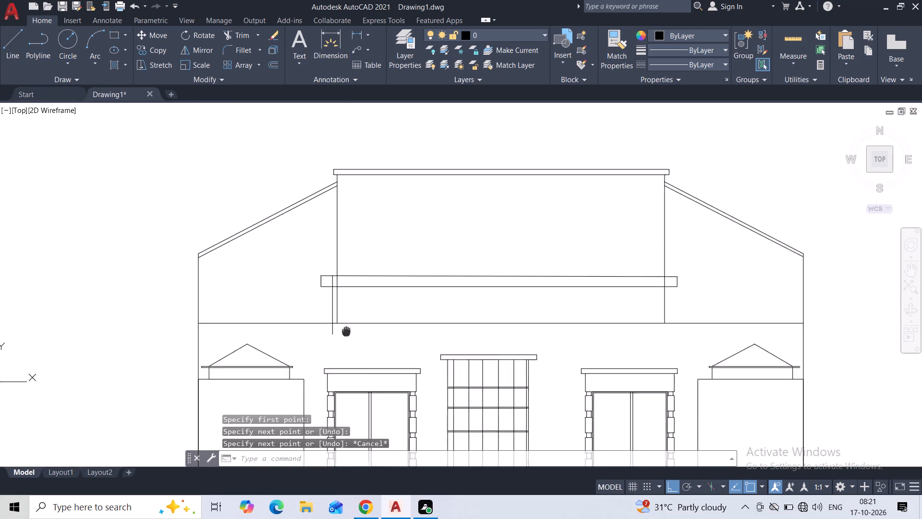
middle_click_drag(342, 314, 342, 313)
left_click(15, 47)
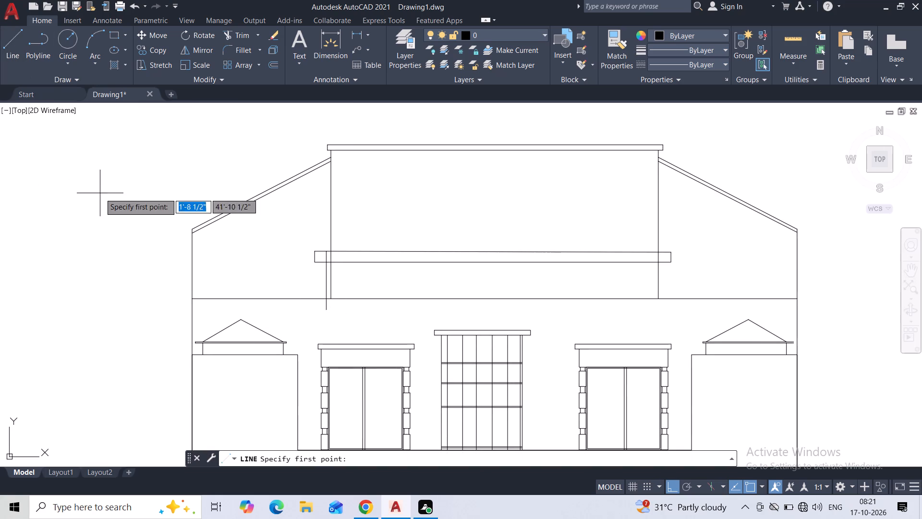
scroll(289, 306, "up", 3)
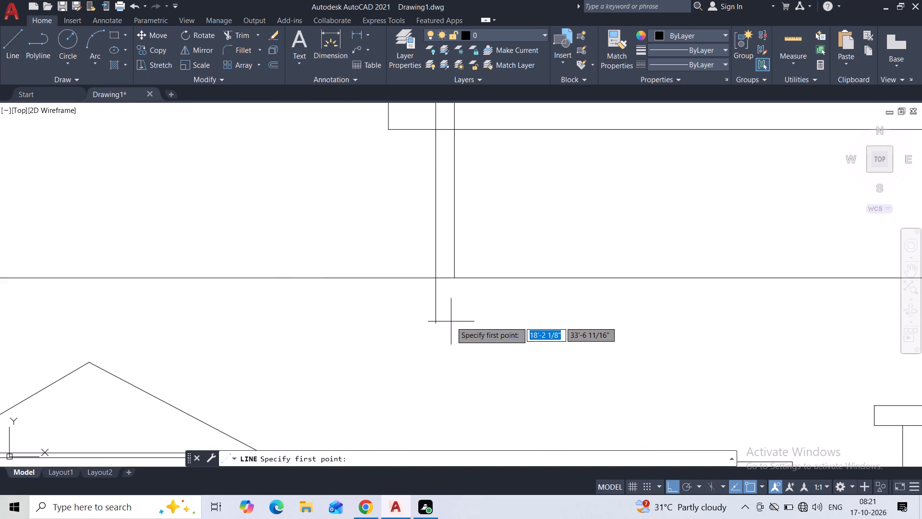
left_click(437, 322)
middle_click_drag(544, 343, 301, 344)
scroll(306, 346, "down", 3)
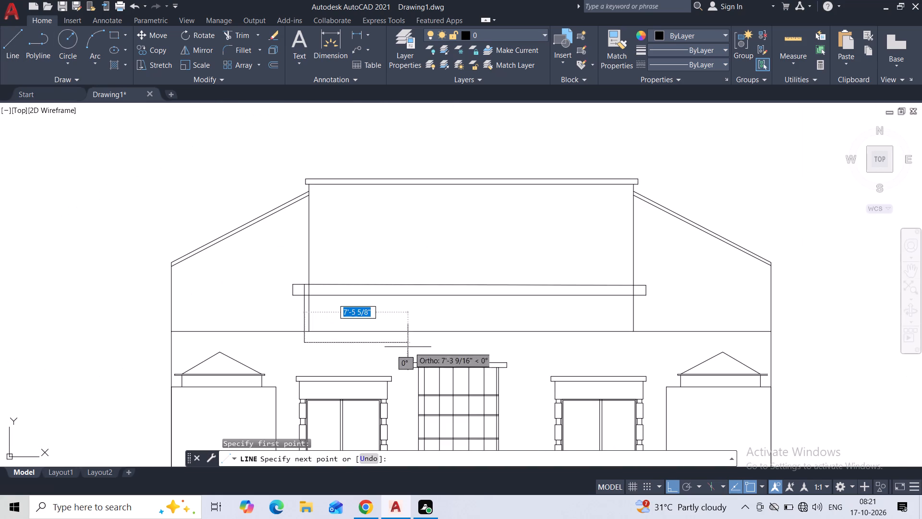
left_click(644, 357)
key("Escape")
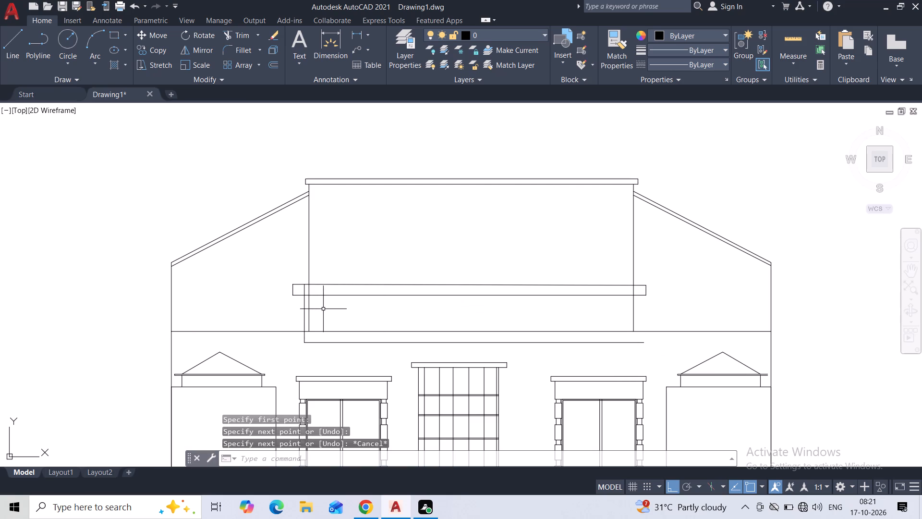
Draw three vertical dividers right of the left tall vertical, from the band's top edge to the lower horizontal line.
key("space")
left_click(317, 289)
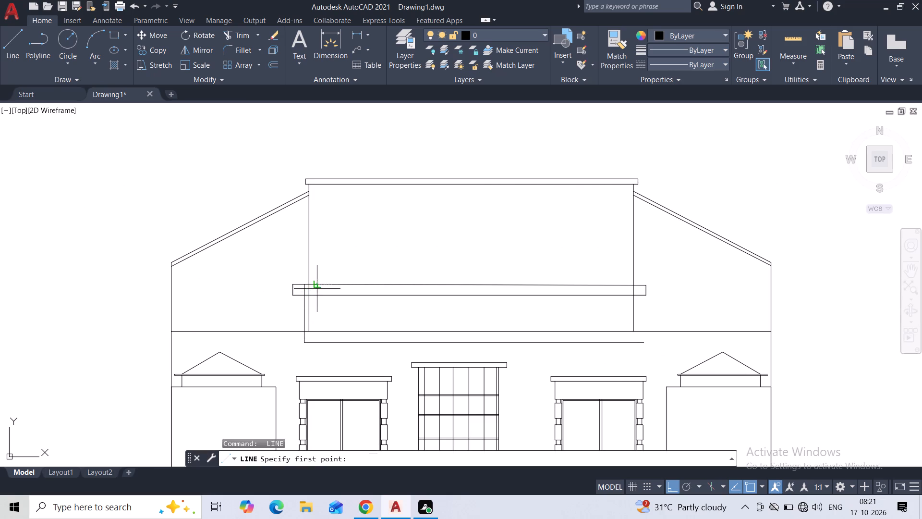
left_click(322, 341)
key("space")
key("space")
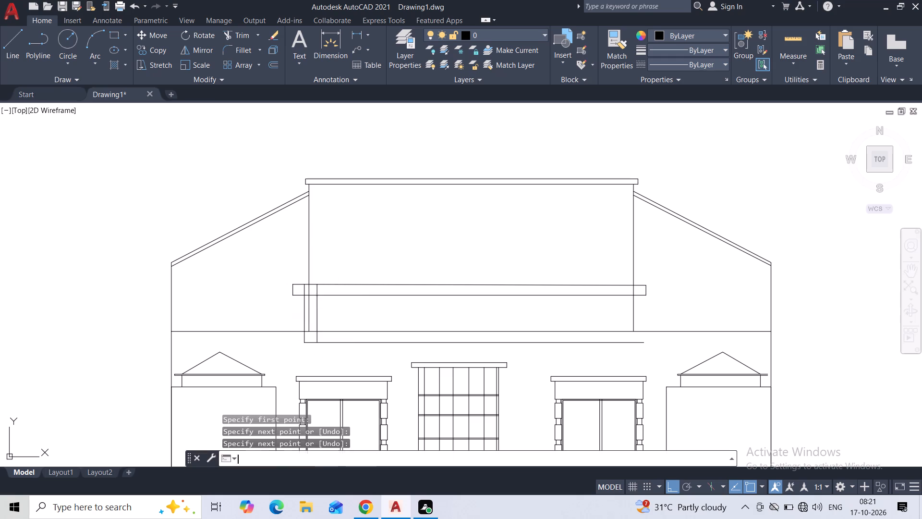
left_click(335, 287)
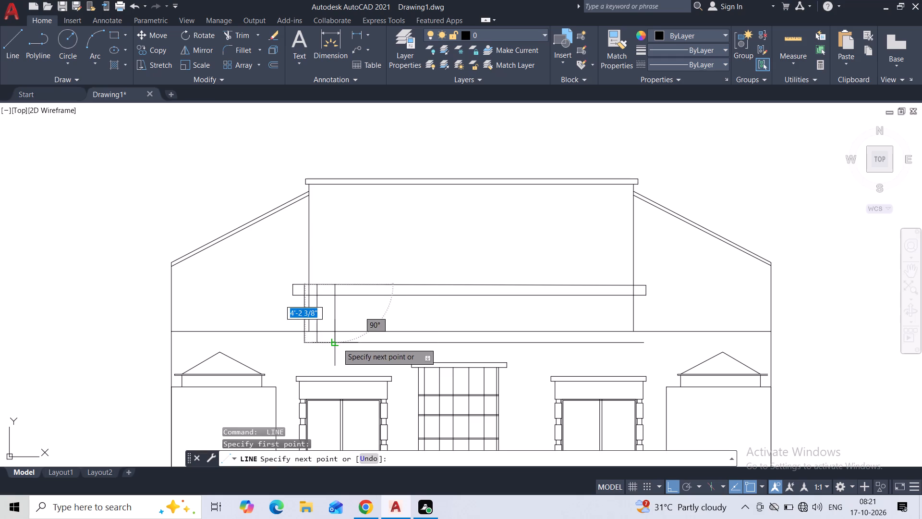
left_click(338, 343)
key("space")
key("space")
left_click(363, 288)
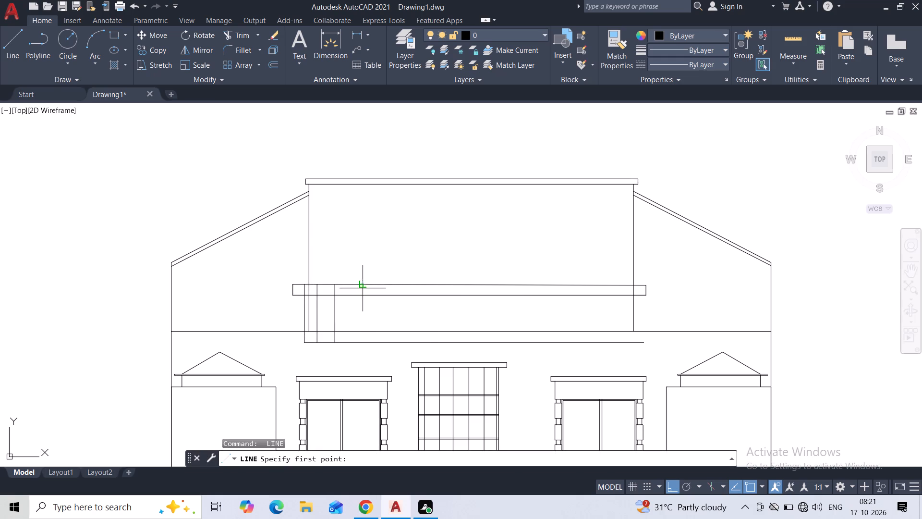
left_click(364, 339)
key("space")
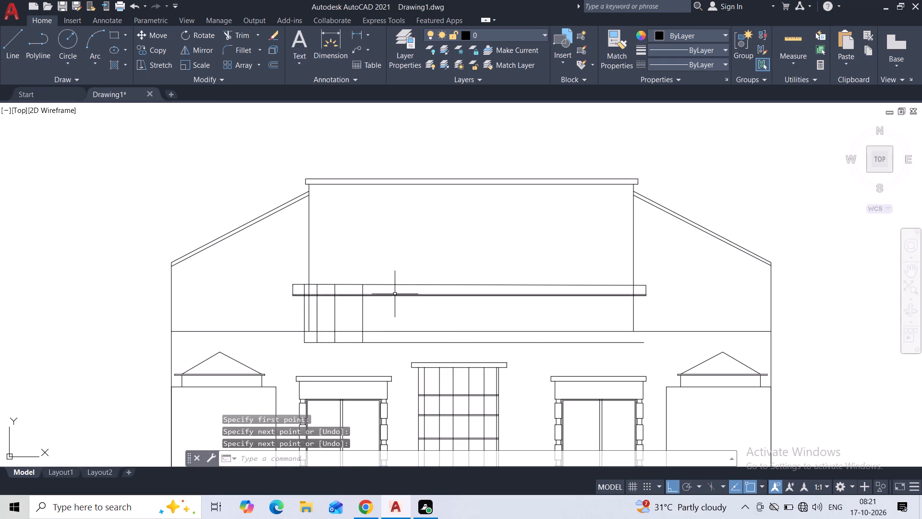
Draw two more vertical dividers further right, from within the band's upper edge area down to the lower horizontal line.
key("space")
left_click(391, 287)
left_click(389, 343)
key("space")
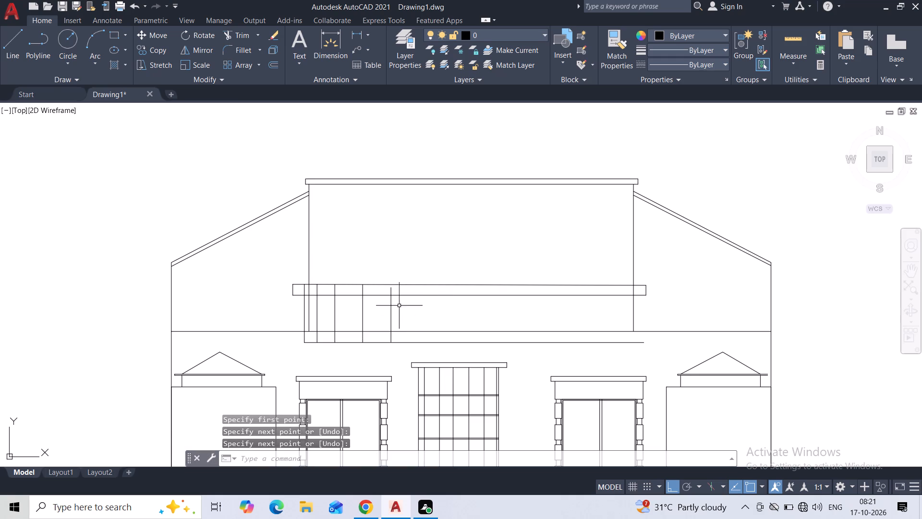
key("space")
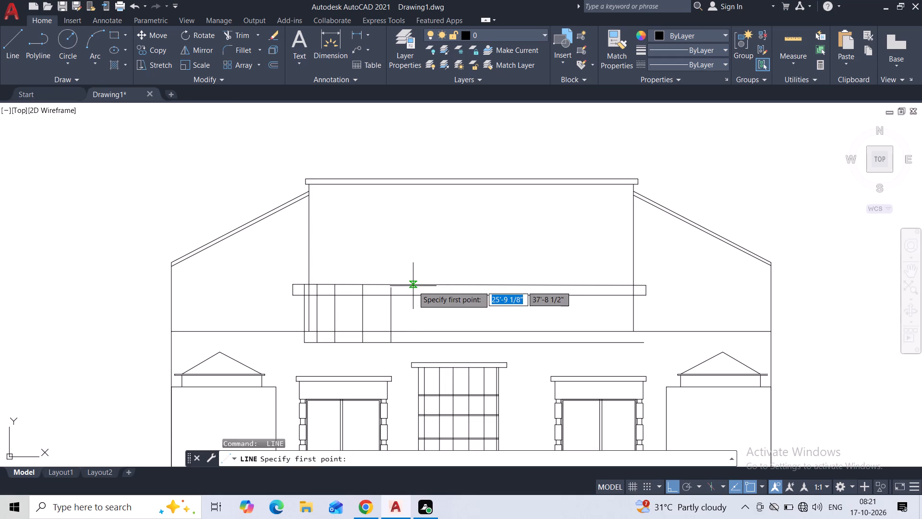
left_click(413, 286)
left_click(417, 341)
key("space")
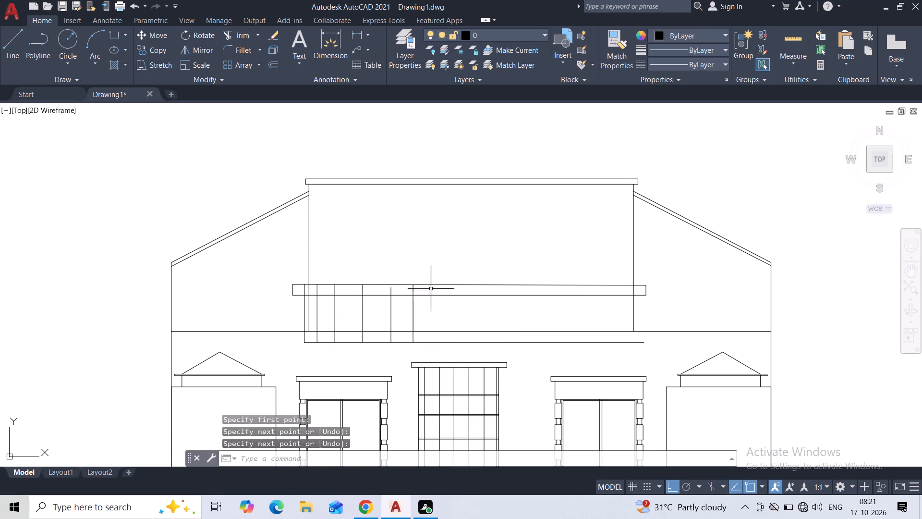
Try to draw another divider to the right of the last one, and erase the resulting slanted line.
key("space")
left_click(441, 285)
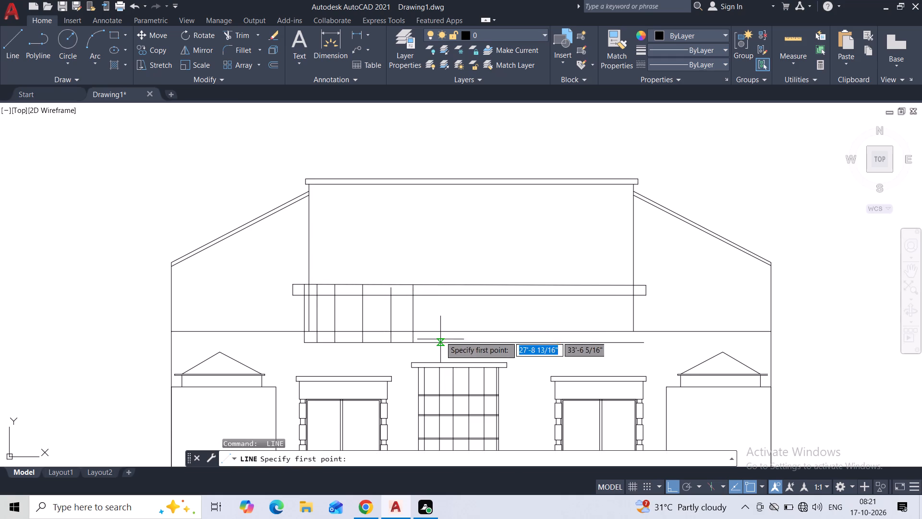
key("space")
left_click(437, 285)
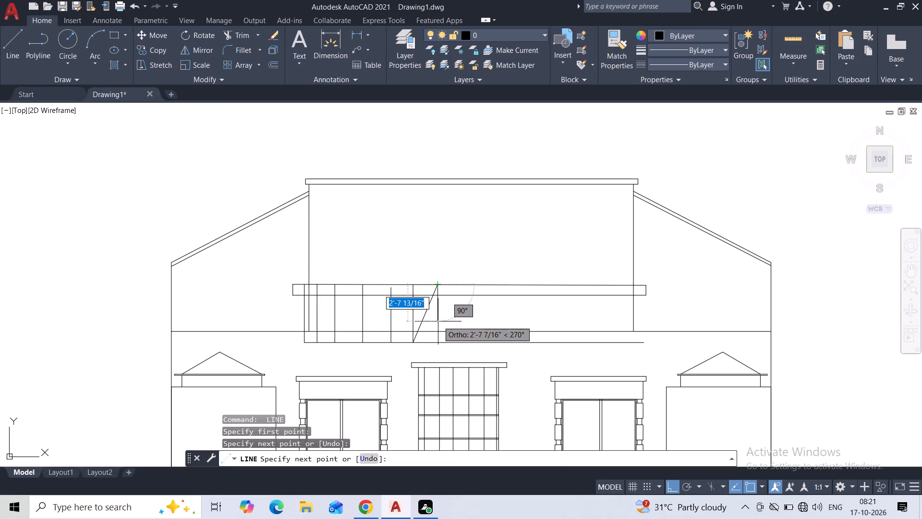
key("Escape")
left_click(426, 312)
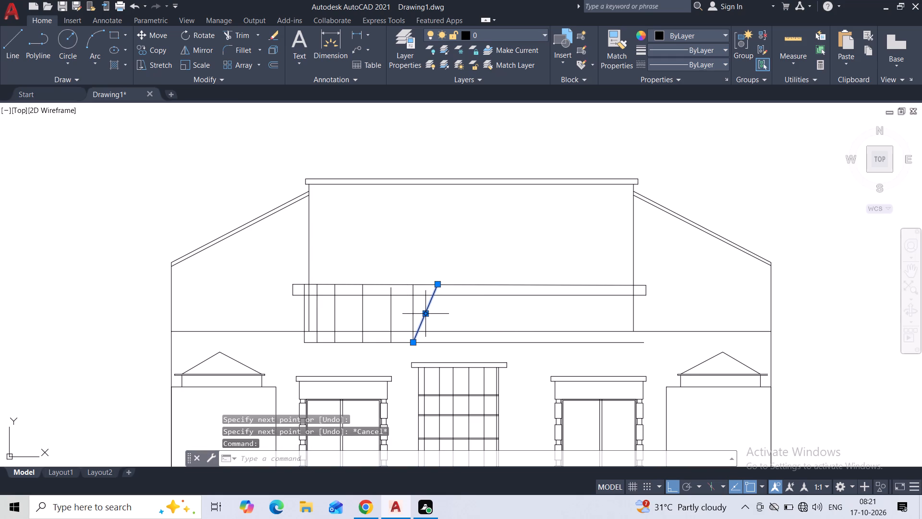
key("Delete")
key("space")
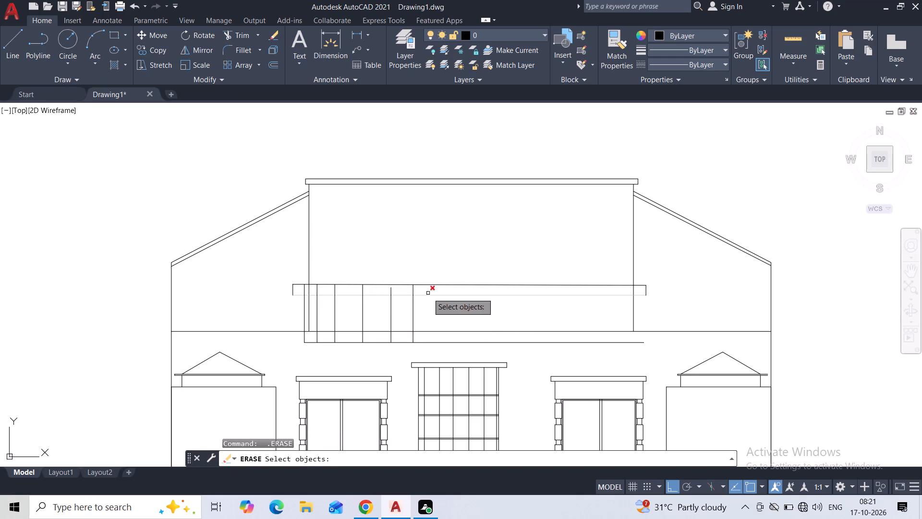
Draw three more divider lines across the middle of the bay, from the band's top edge to the lower horizontal line.
left_click(17, 56)
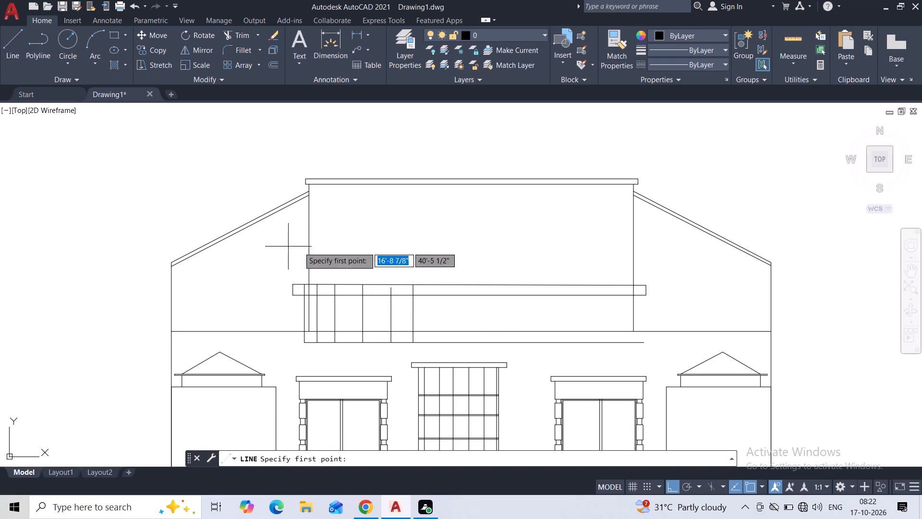
left_click(445, 286)
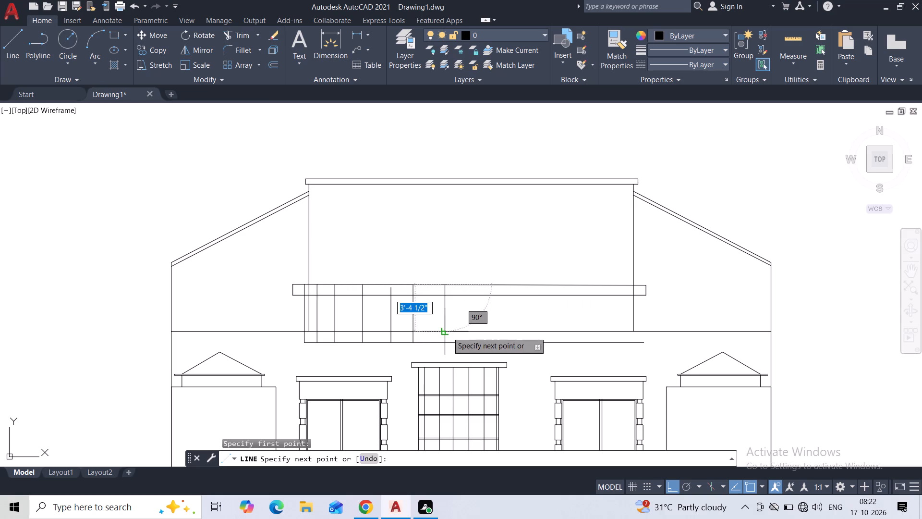
left_click(448, 342)
key("space")
key("space")
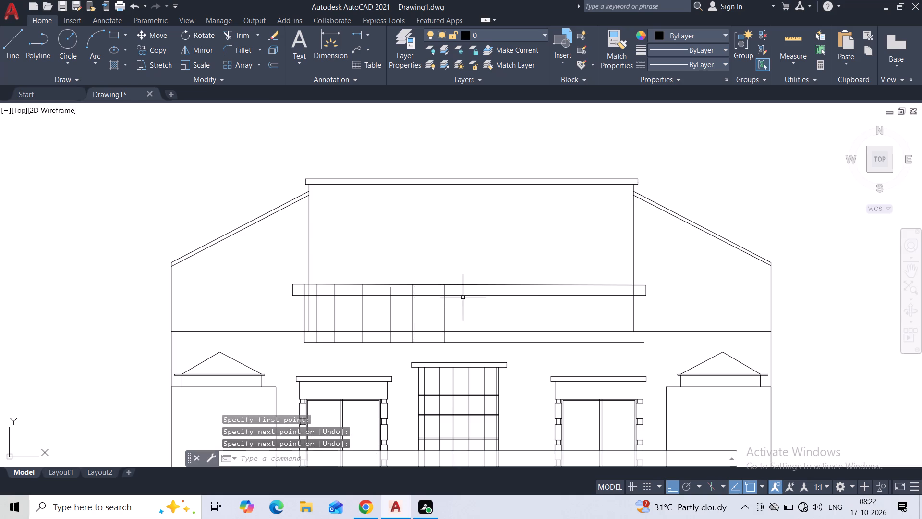
left_click(470, 287)
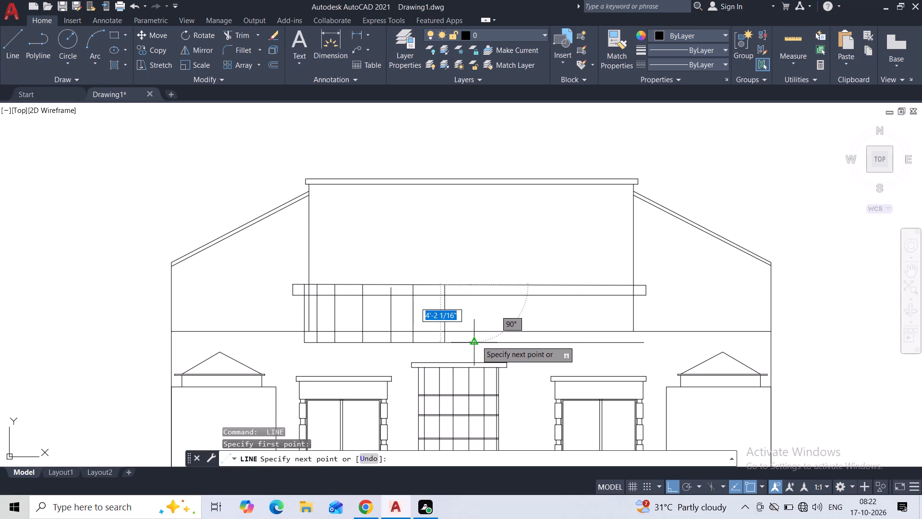
left_click(476, 341)
key("space")
key("space")
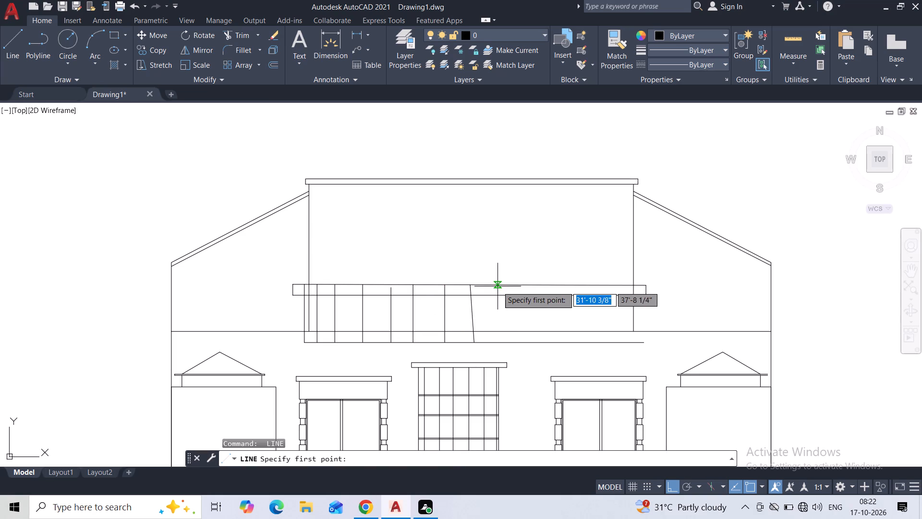
left_click(497, 286)
left_click(500, 340)
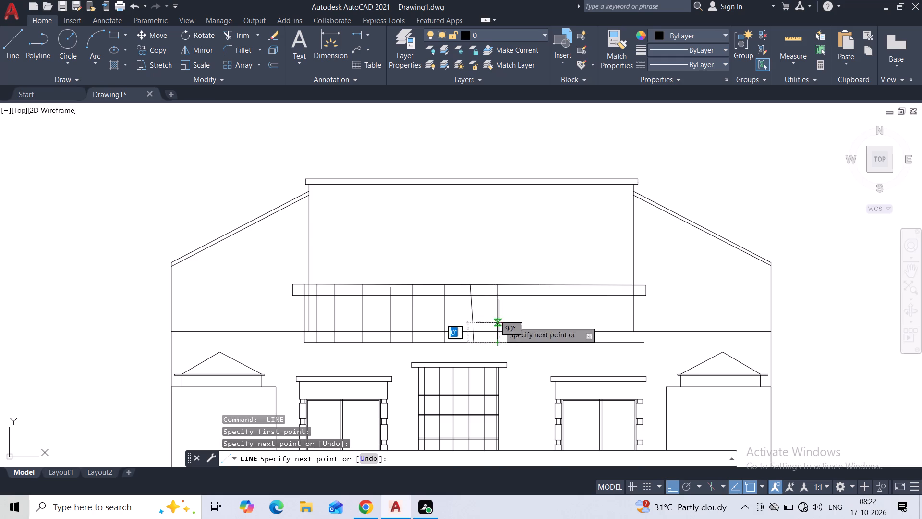
key("space")
Erase the slanted divider line between the last two vertical dividers.
left_click(478, 315)
left_click(469, 322)
key("Delete")
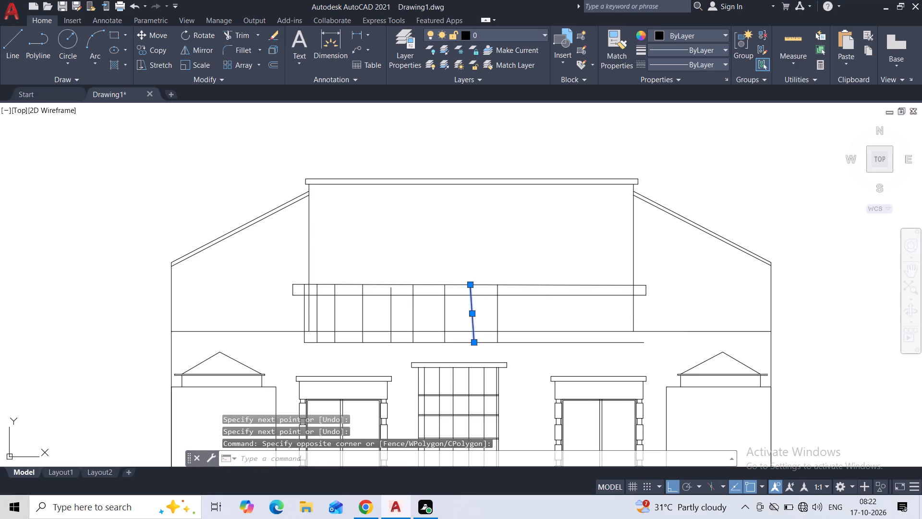
key("space")
key("space")
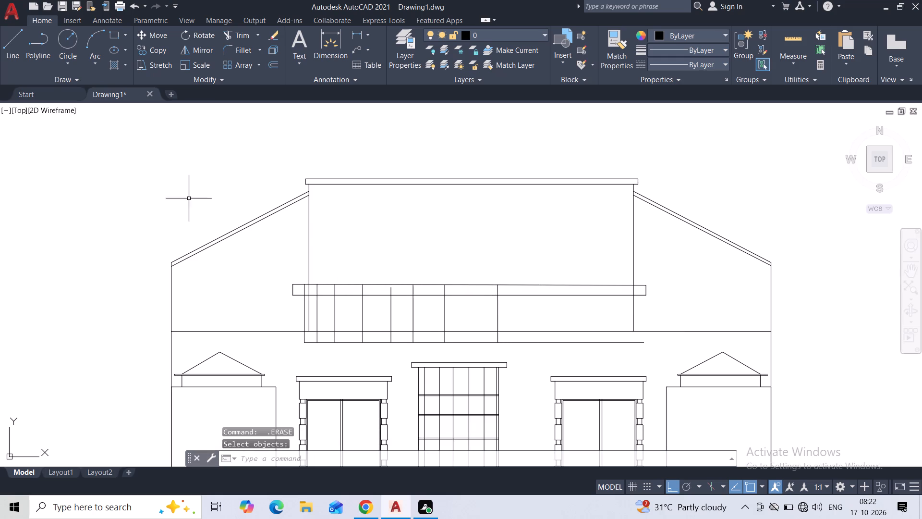
Draw a vertical divider in the gap between the last two dividers, from the band's top edge to the lower horizontal line.
left_click(12, 47)
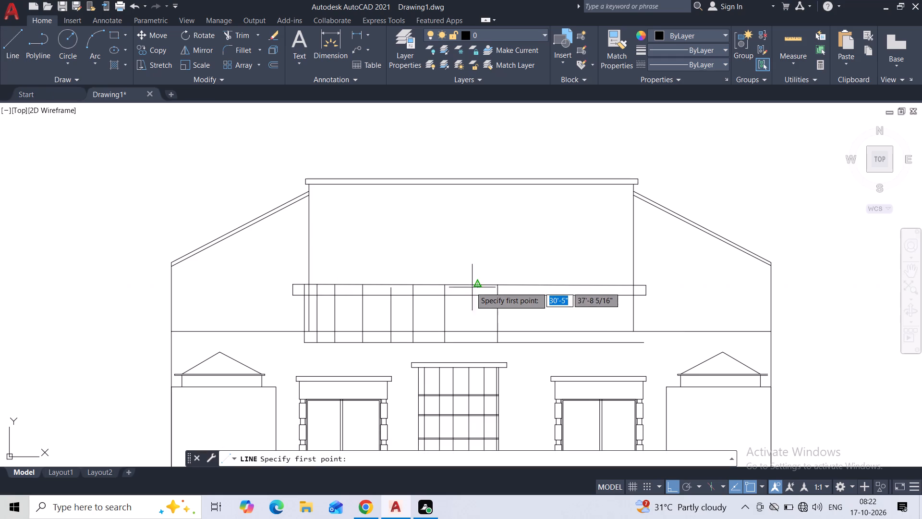
left_click(469, 286)
left_click(469, 342)
key("space")
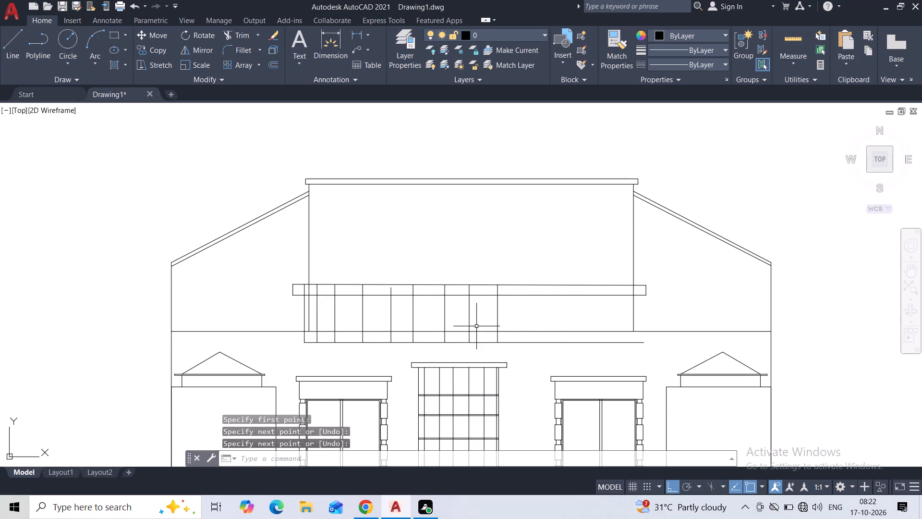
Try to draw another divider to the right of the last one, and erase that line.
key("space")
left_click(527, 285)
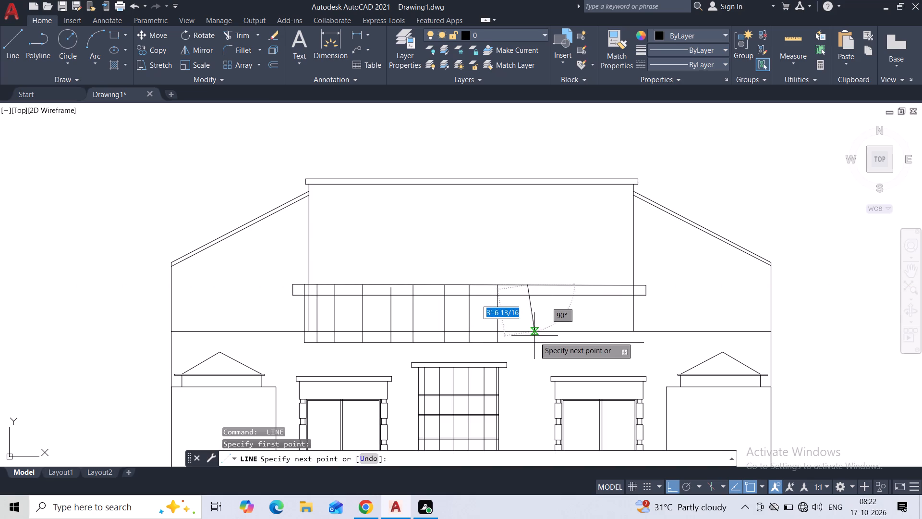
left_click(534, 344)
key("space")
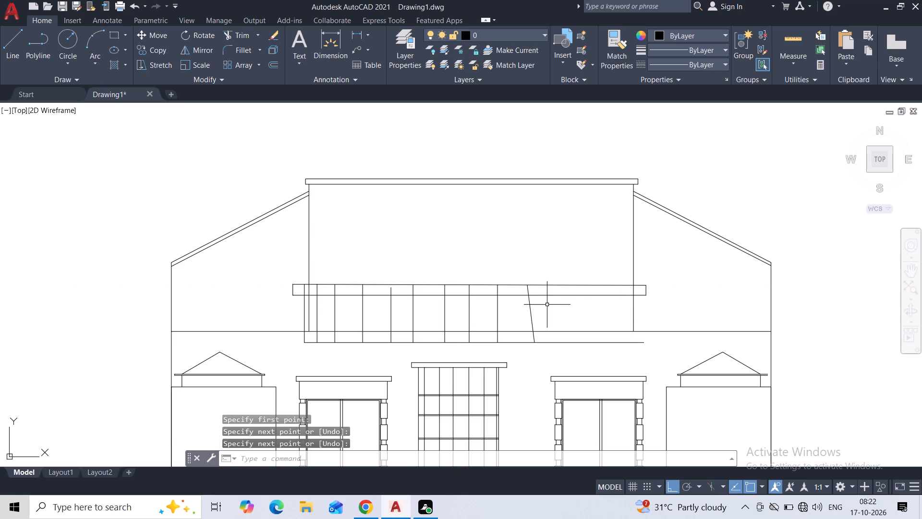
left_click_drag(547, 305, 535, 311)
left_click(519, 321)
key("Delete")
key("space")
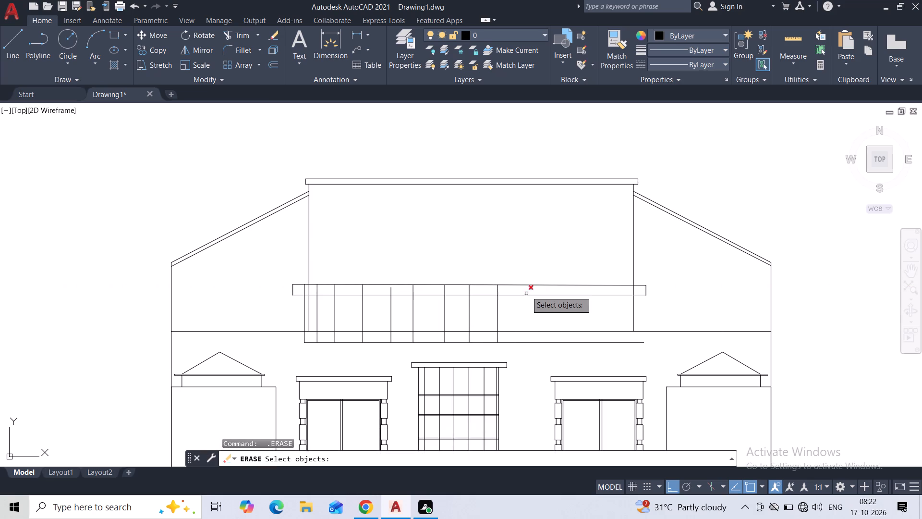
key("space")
Draw three more vertical dividers across the right part of the bay, from the band's top edge to the lower horizontal line.
left_click(16, 55)
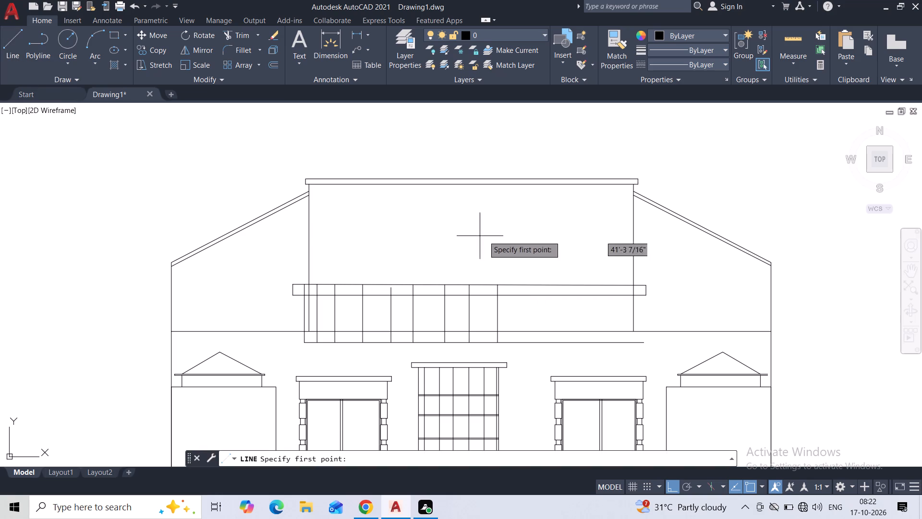
left_click(532, 286)
left_click(534, 344)
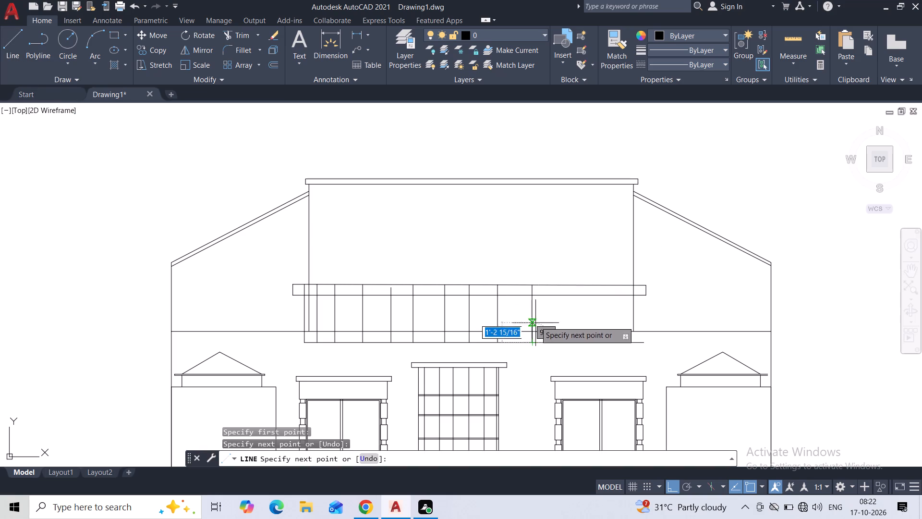
key("space")
key("space")
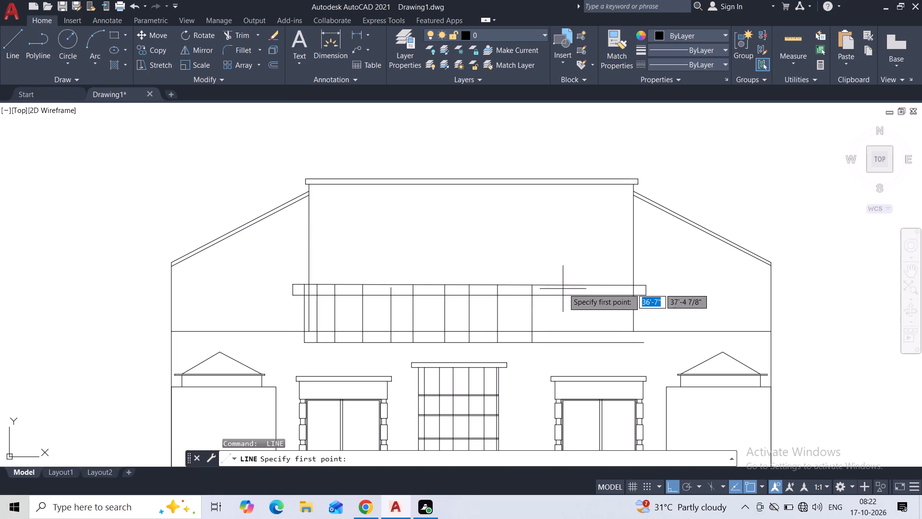
left_click(566, 286)
left_click(570, 341)
key("space")
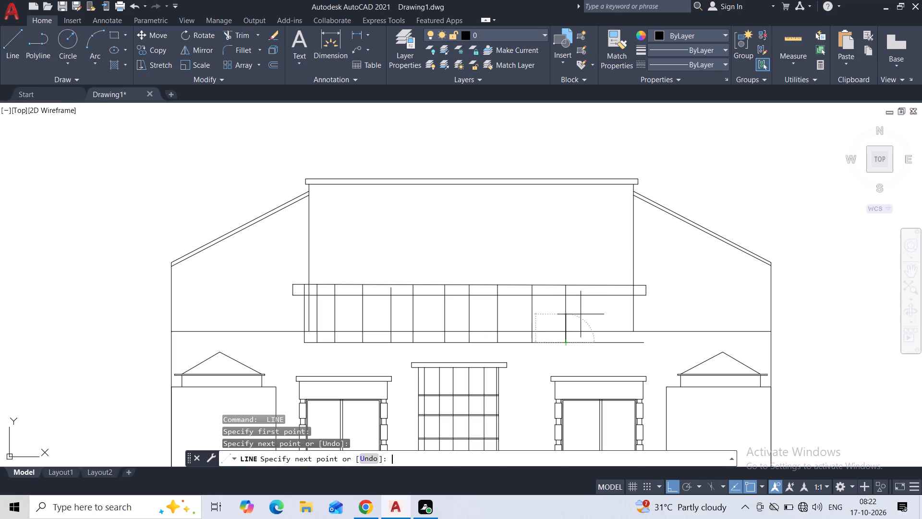
key("space")
left_click(597, 286)
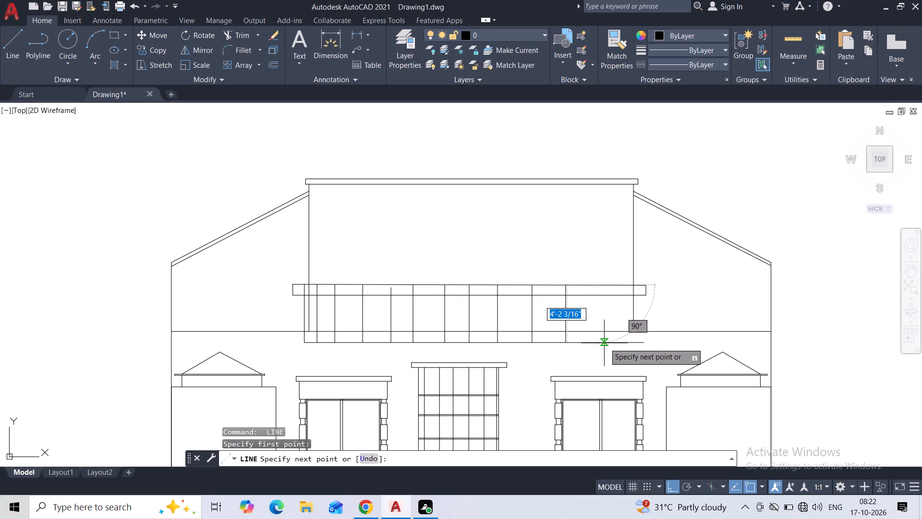
left_click(601, 343)
key("space")
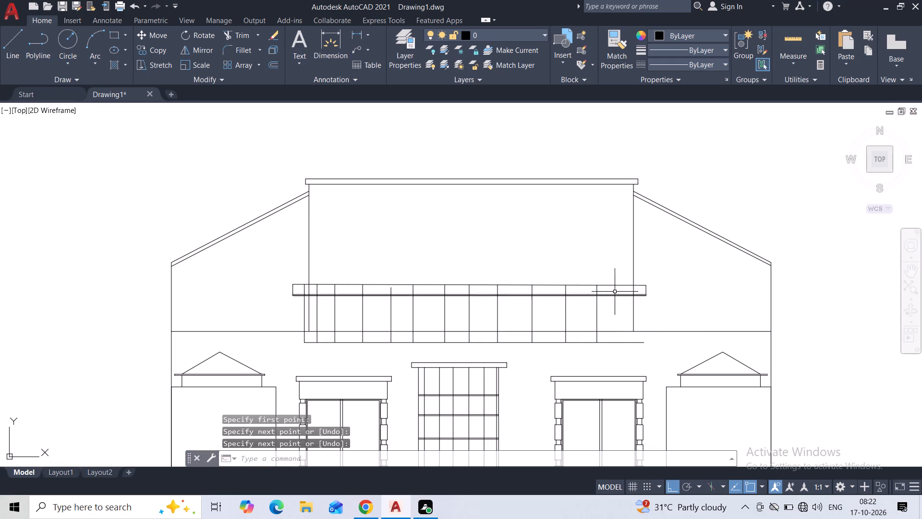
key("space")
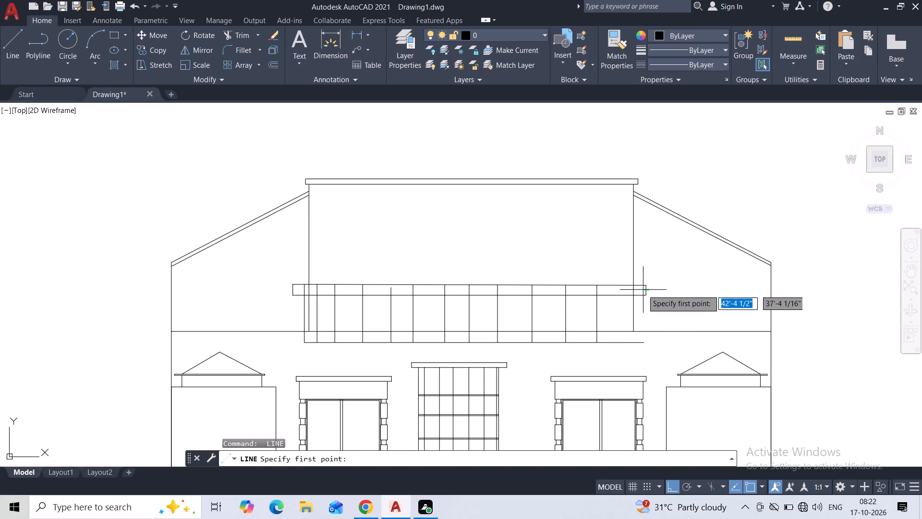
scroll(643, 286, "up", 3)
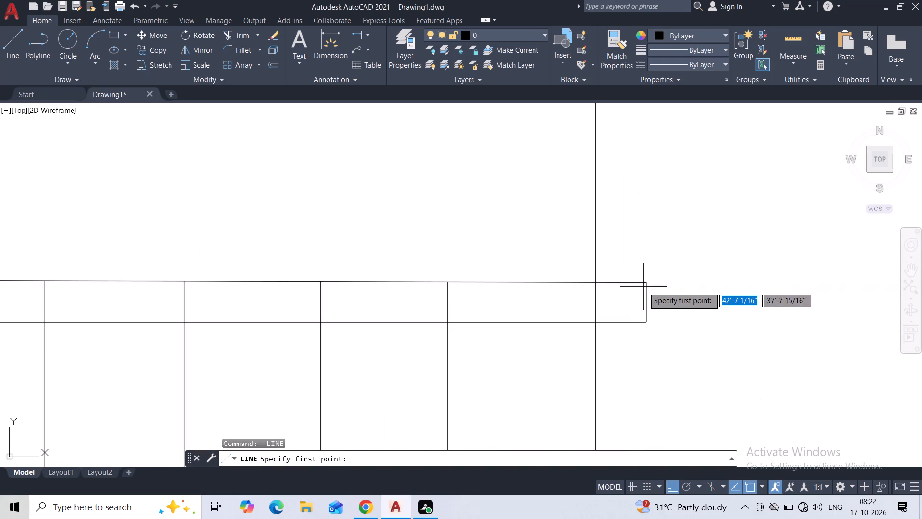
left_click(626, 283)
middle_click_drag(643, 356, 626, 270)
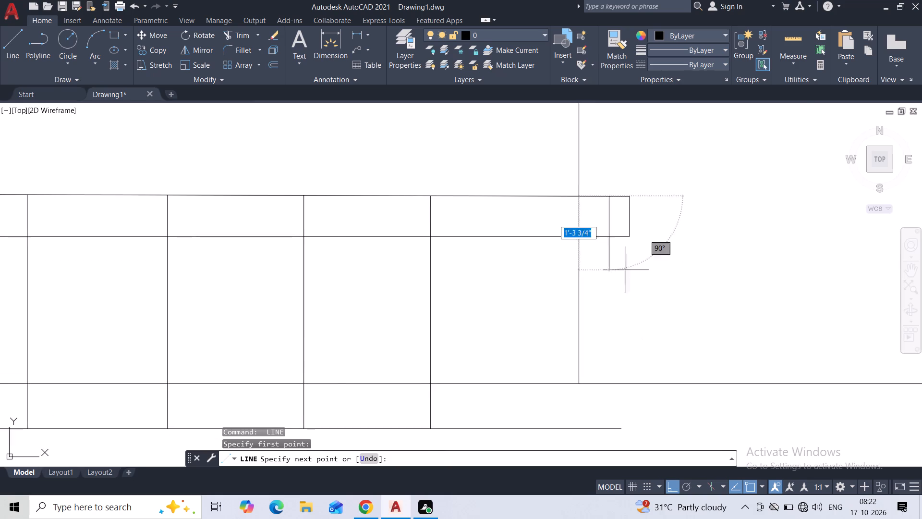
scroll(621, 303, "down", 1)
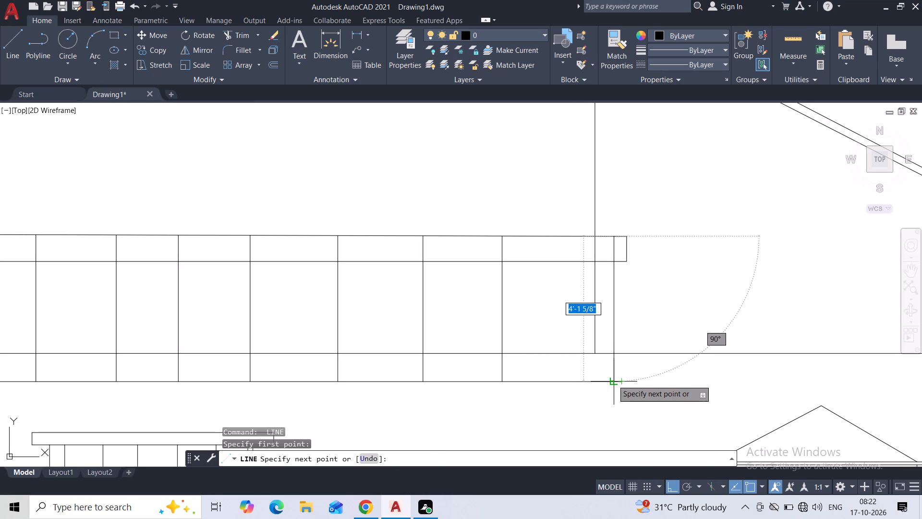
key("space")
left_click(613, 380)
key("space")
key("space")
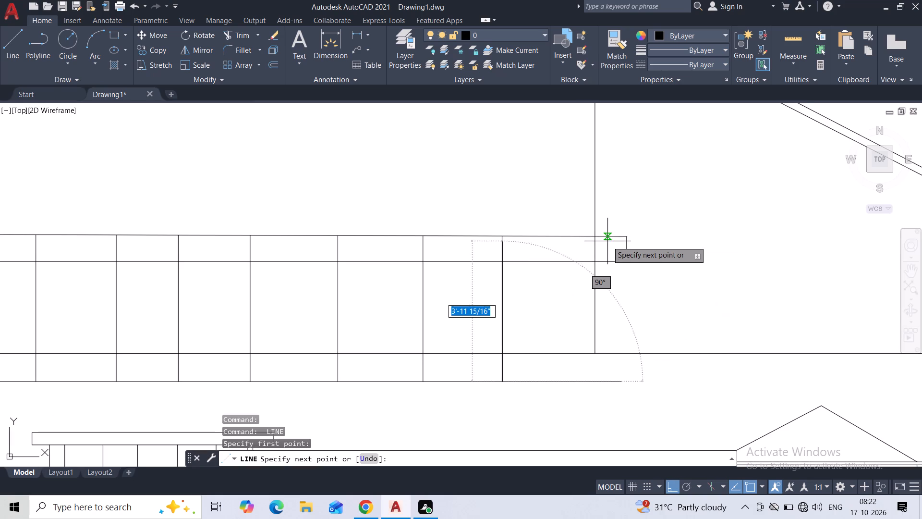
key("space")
Draw the closing vertical divider just inside the band's right end, from its top edge to the lower horizontal line.
key("space")
left_click(611, 238)
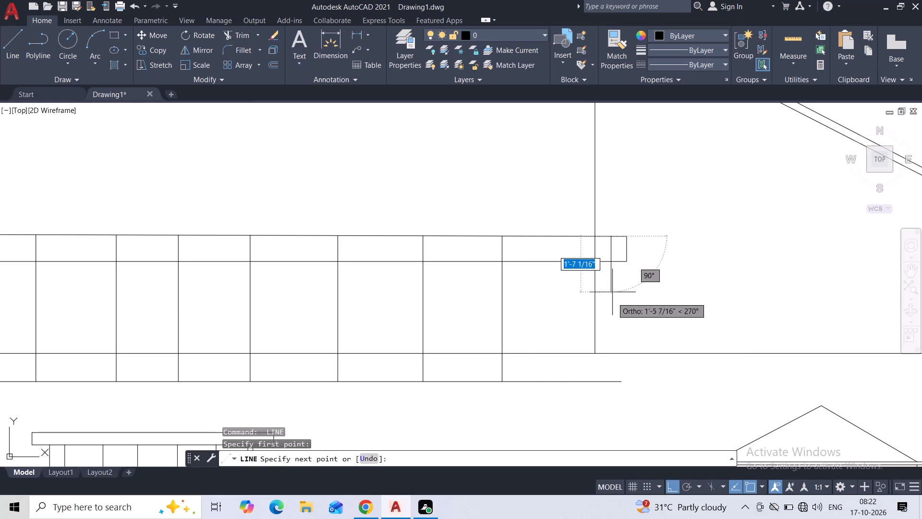
left_click(612, 384)
key("space")
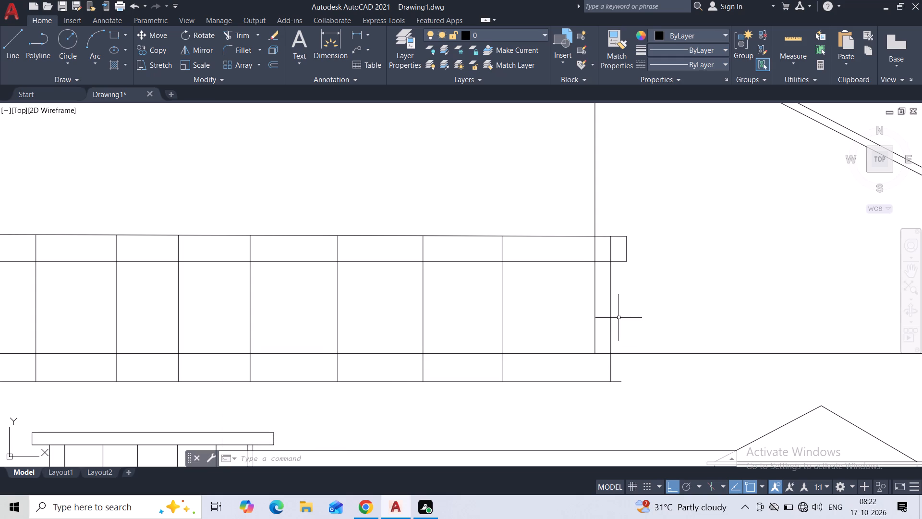
Trim the lower horizontal line's overhang beyond the rightmost divider.
left_click(239, 39)
left_click_drag(621, 372, 619, 394)
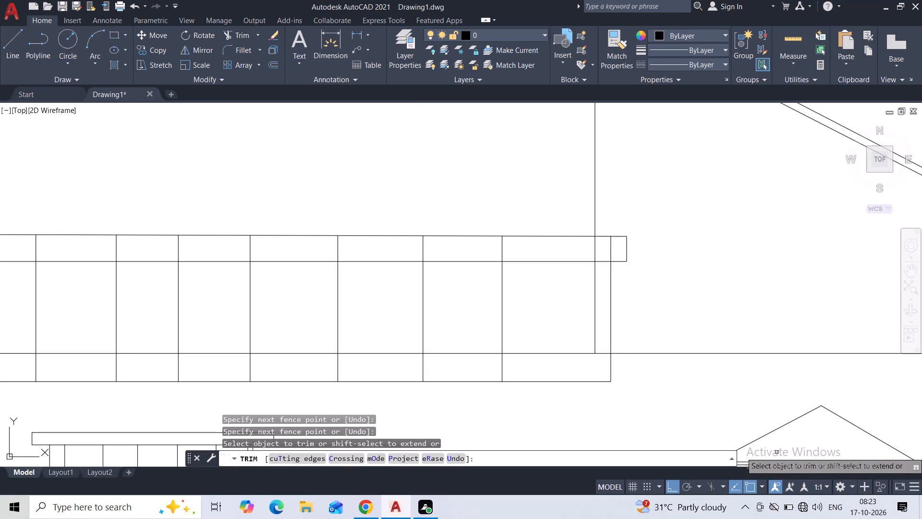
scroll(768, 440, "down", 2)
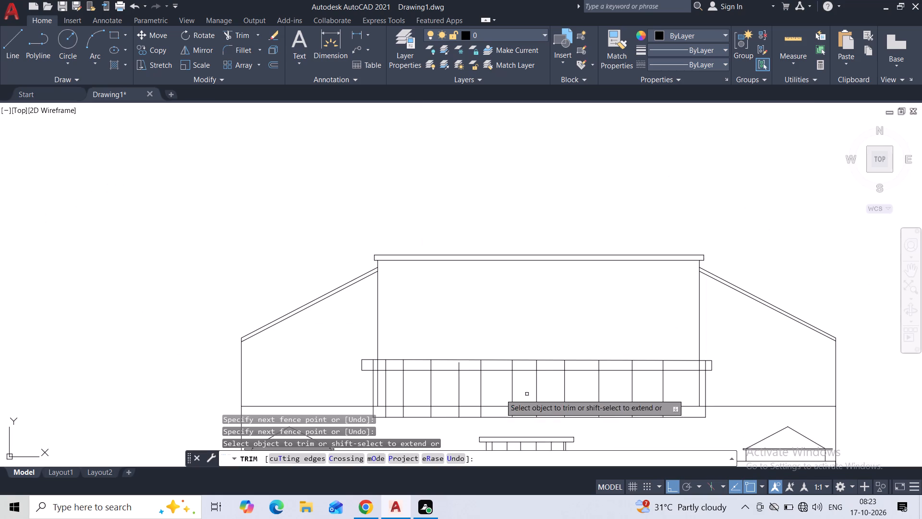
middle_click_drag(435, 397, 440, 295)
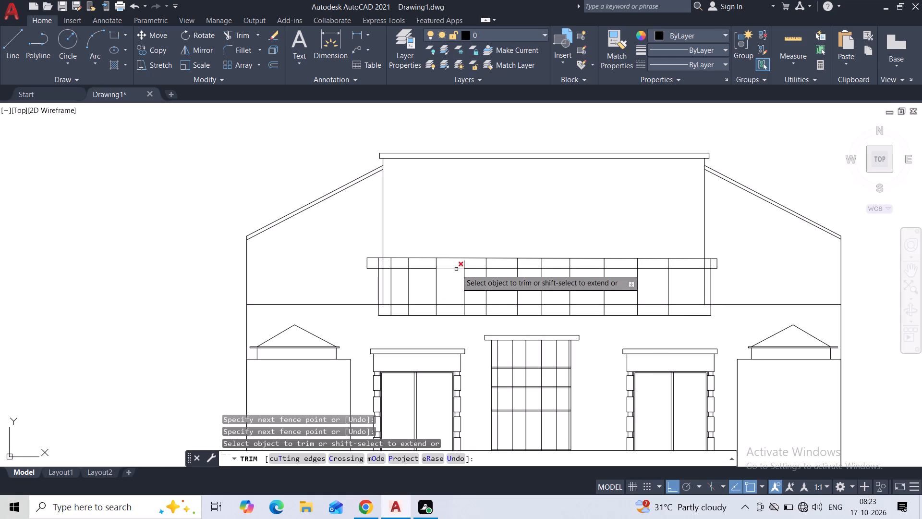
scroll(456, 269, "up", 2)
key("Escape")
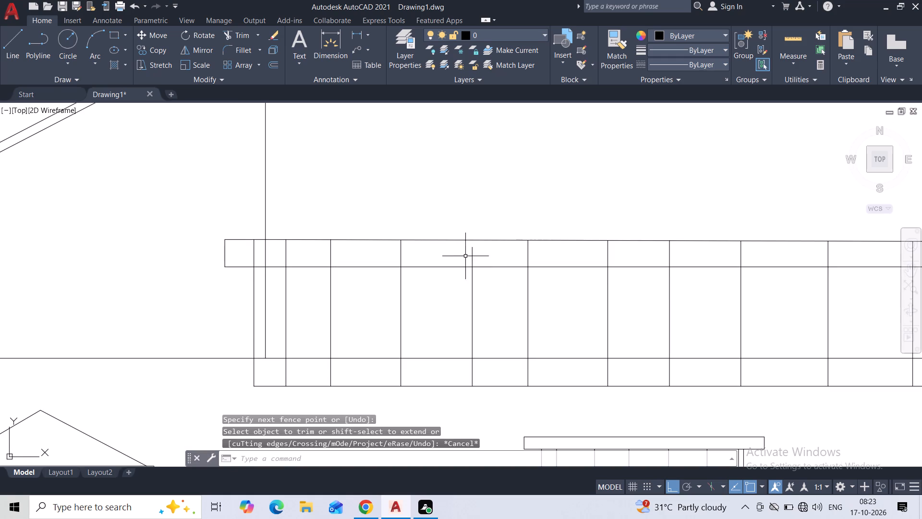
Draw a line about 2 7/16" long from the short divider's upper end to the band's top edge.
left_click(4, 59)
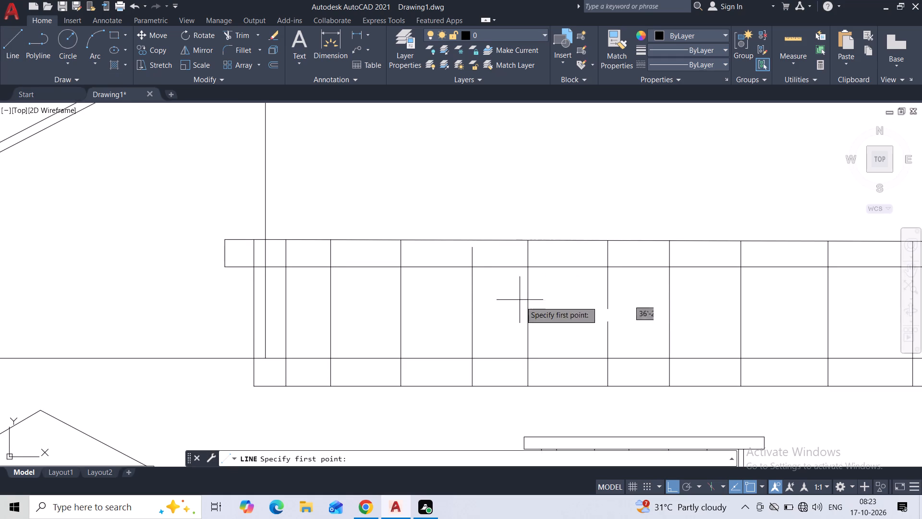
scroll(497, 276, "up", 2)
left_click(435, 203)
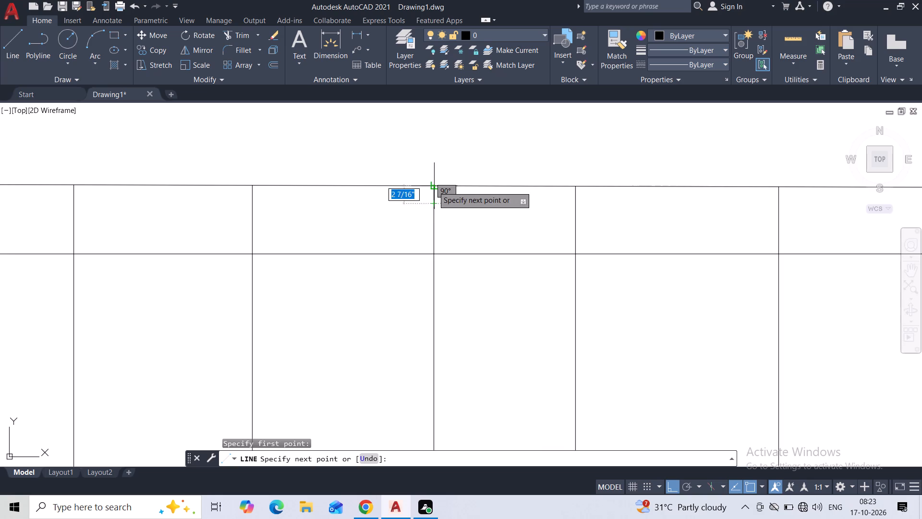
left_click(433, 185)
key("Escape")
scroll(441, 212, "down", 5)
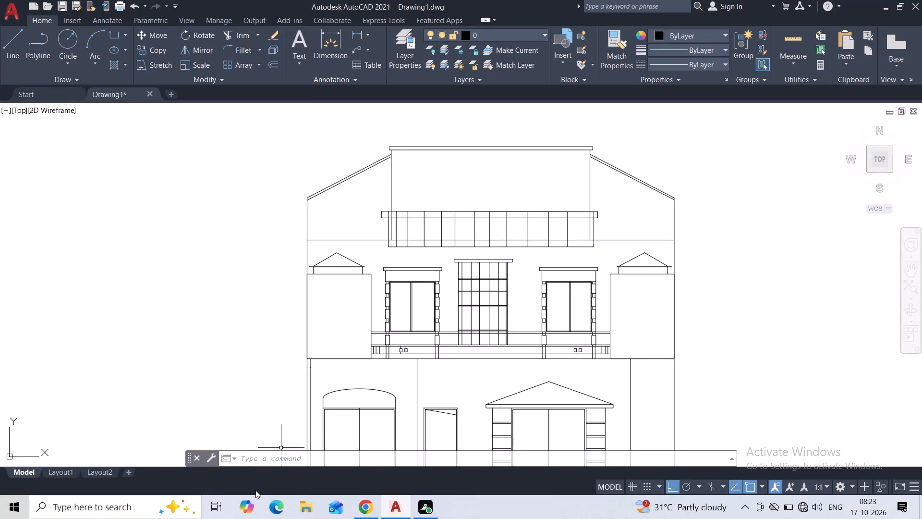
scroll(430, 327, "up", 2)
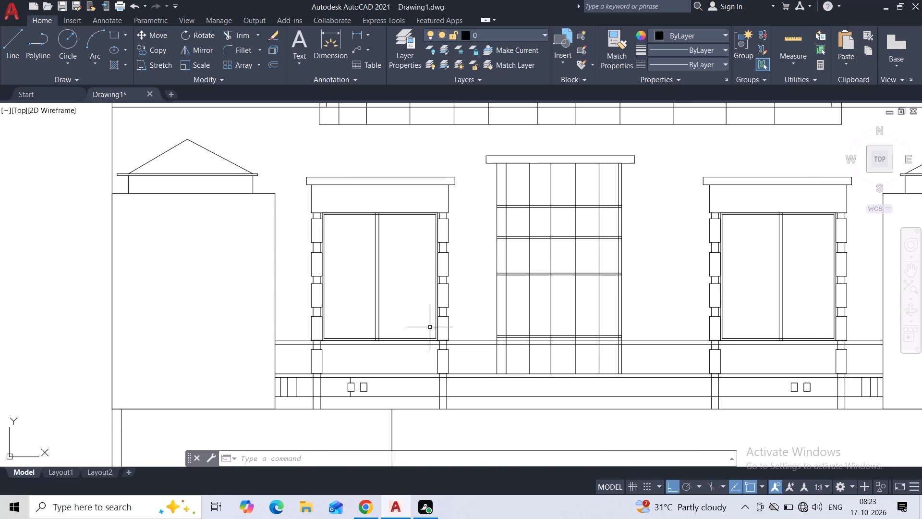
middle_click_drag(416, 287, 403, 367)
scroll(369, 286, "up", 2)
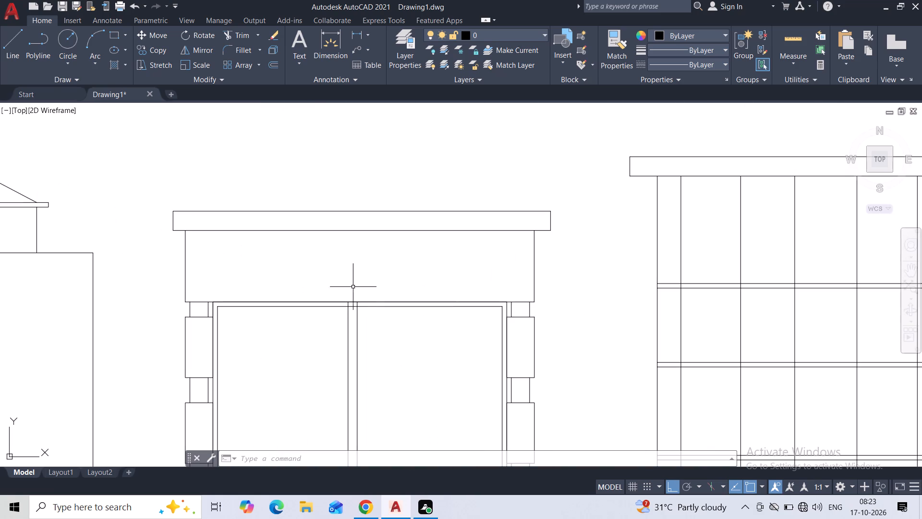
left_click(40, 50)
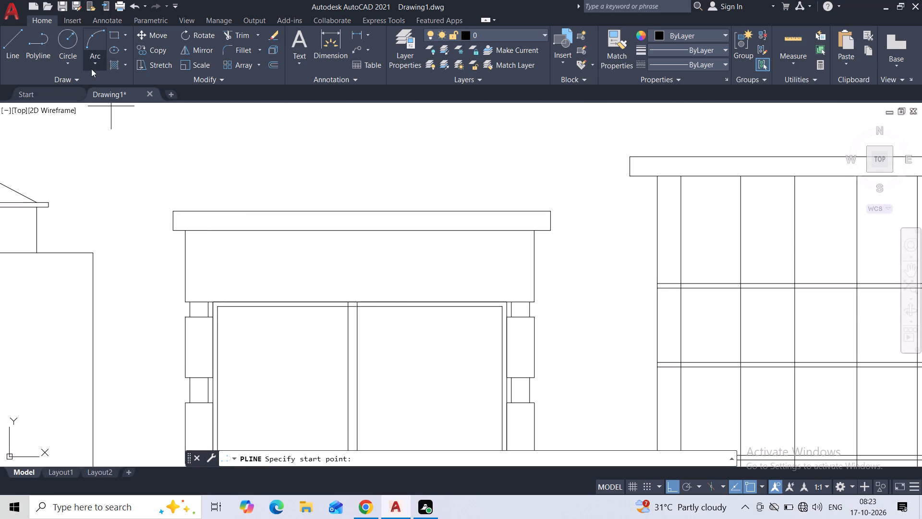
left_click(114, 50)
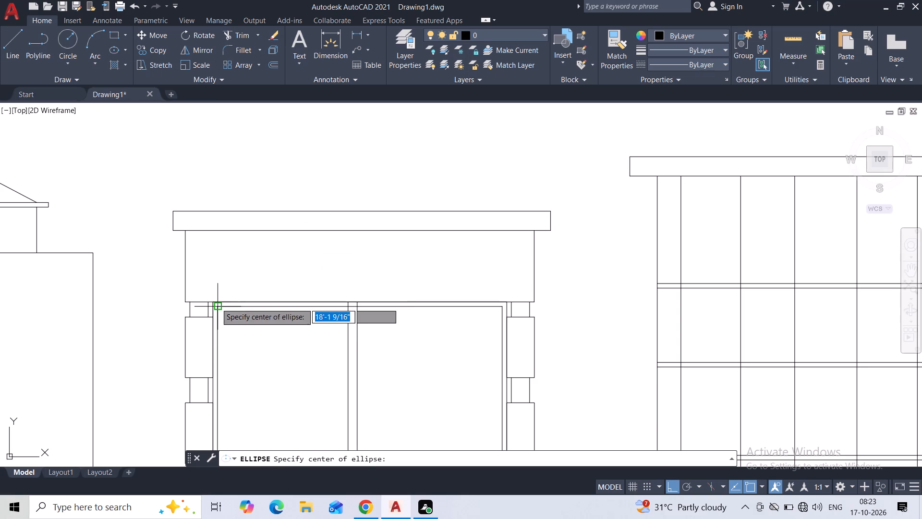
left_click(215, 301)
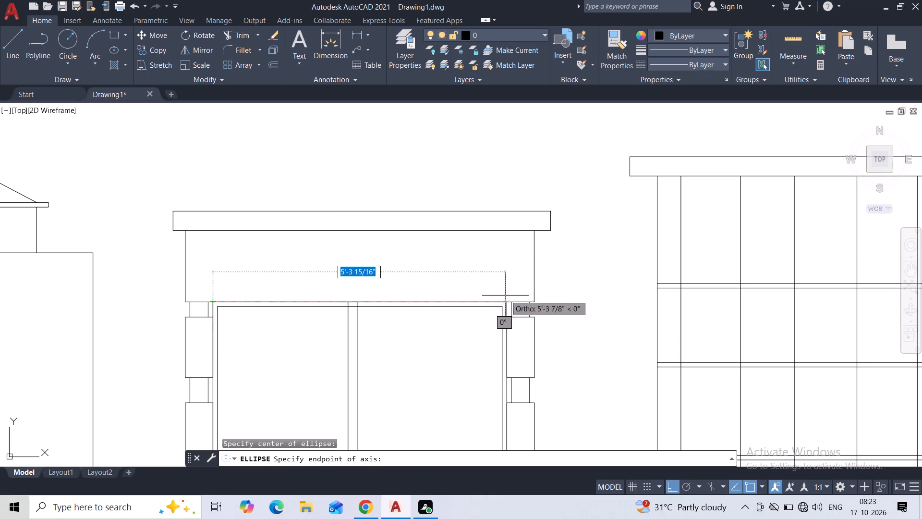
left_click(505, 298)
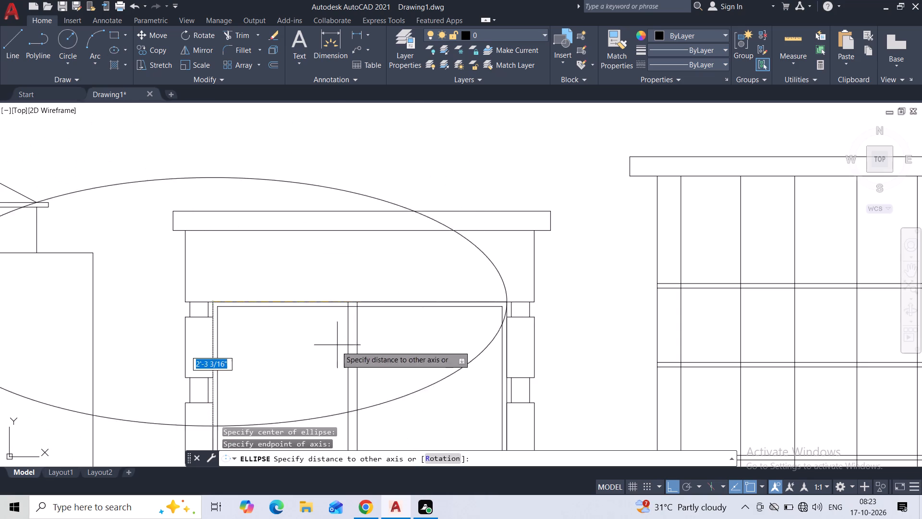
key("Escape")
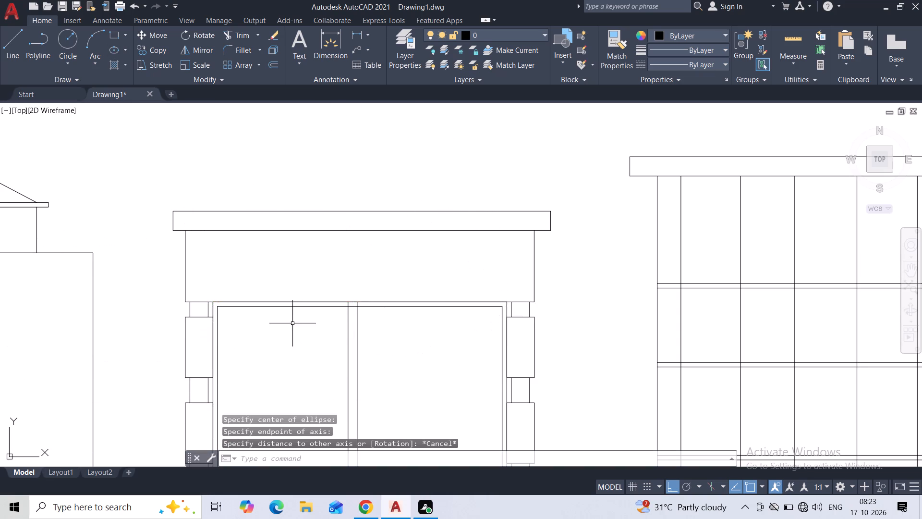
Draw a flat ellipse over the left upper-floor window, with its long axis spanning the window frame's two top corners.
key("space")
scroll(473, 295, "up", 2)
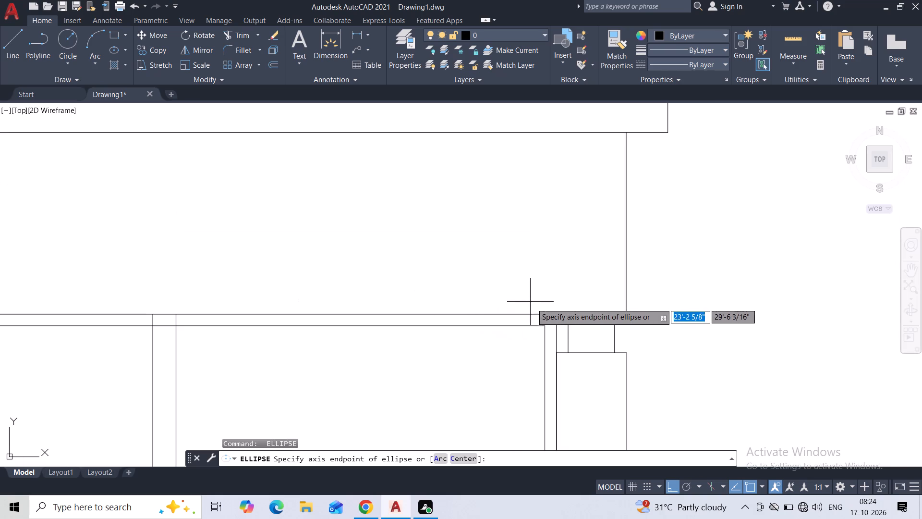
left_click(556, 312)
middle_click_drag(433, 291, 405, 297)
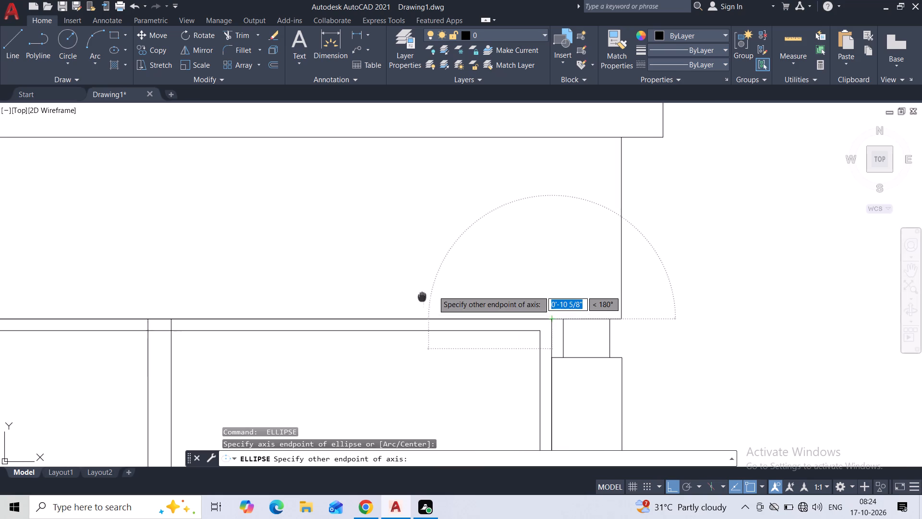
middle_click_drag(405, 297, 404, 297)
scroll(290, 302, "down", 1)
middle_click_drag(290, 302, 461, 267)
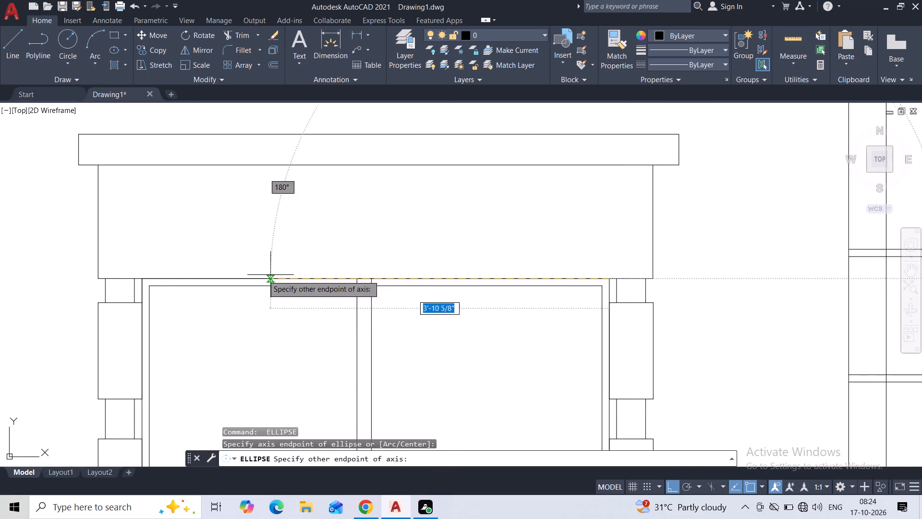
left_click(142, 279)
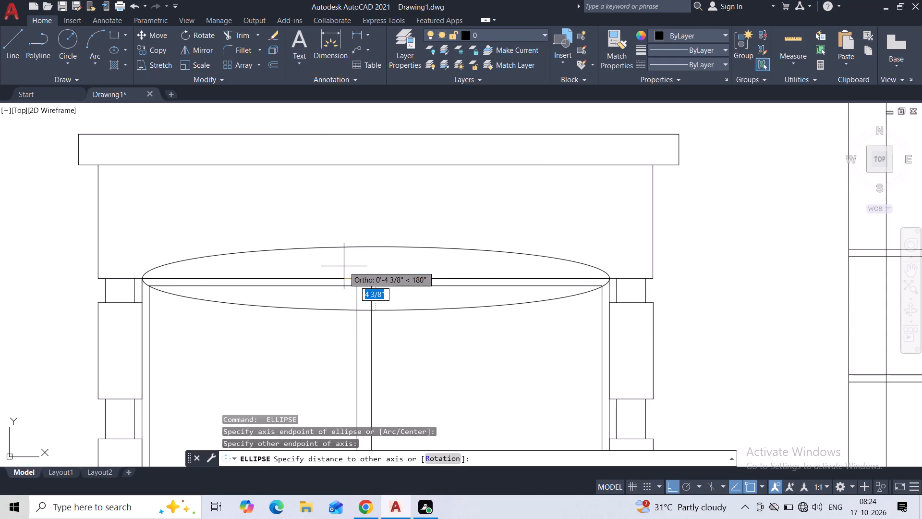
left_click(338, 287)
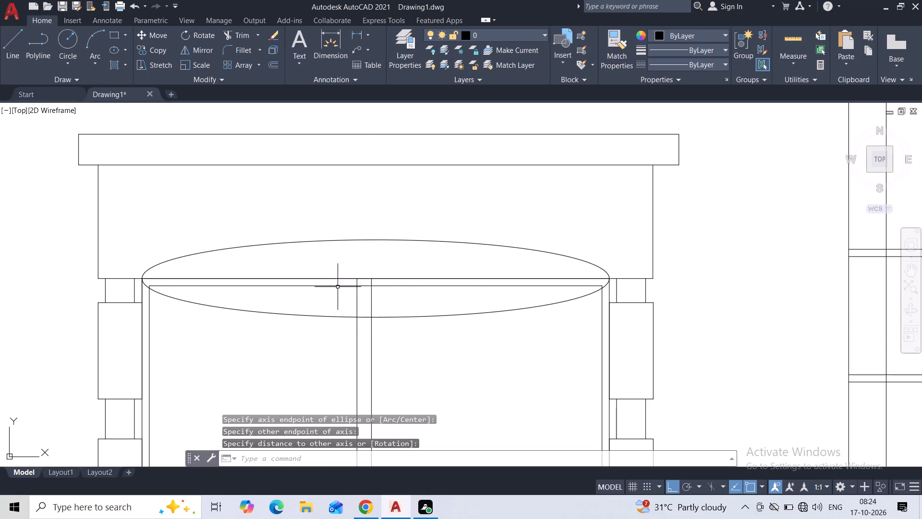
left_click(277, 313)
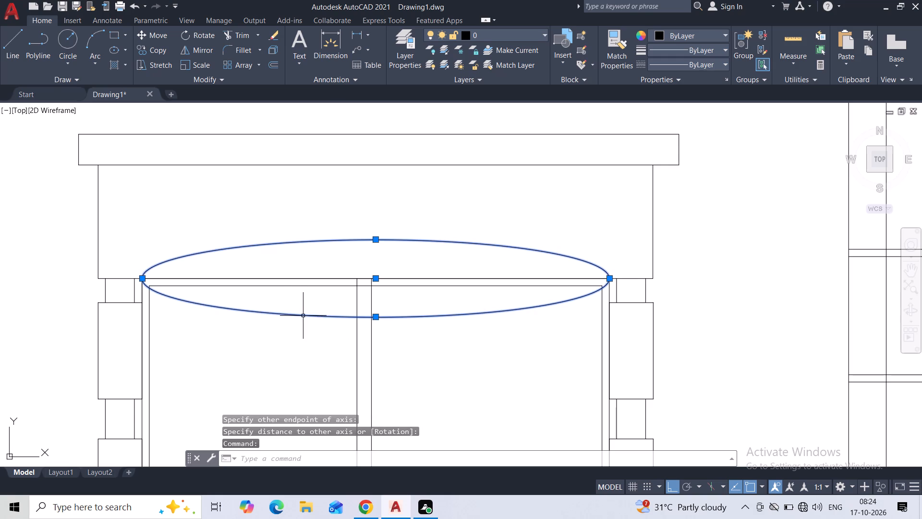
key("Escape")
Trim away the ellipse's lower half below the left upper-floor window's head line, leaving an arch over the frame.
scroll(315, 234, "down", 2)
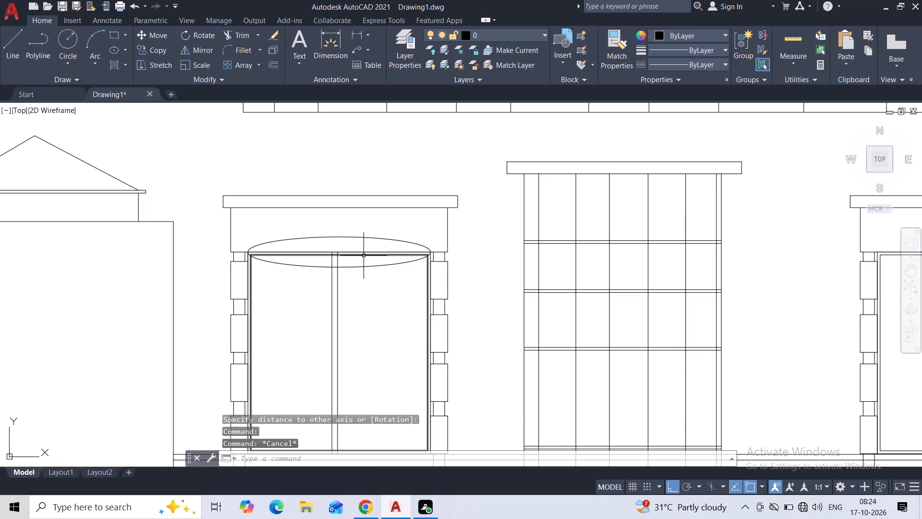
left_click(226, 31)
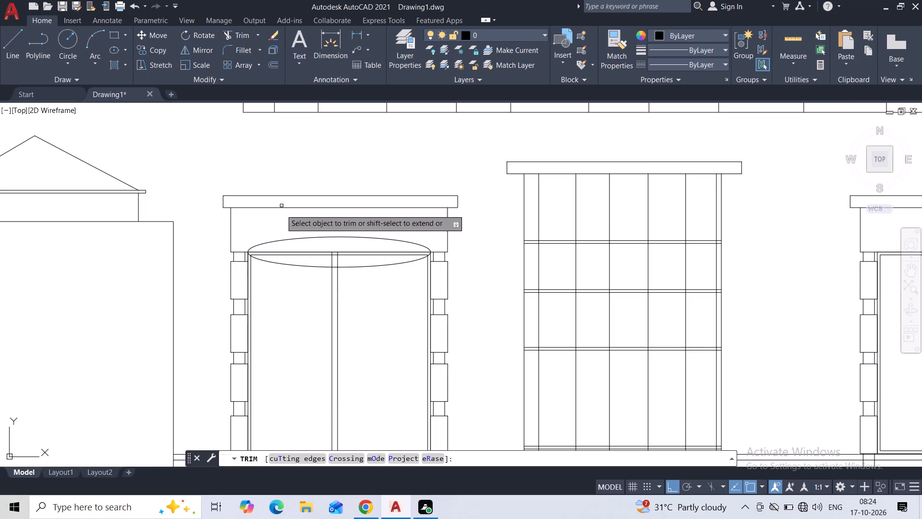
scroll(252, 269, "up", 4)
left_click_drag(220, 170, 213, 192)
left_click_drag(263, 197, 262, 230)
middle_click_drag(465, 305, 176, 306)
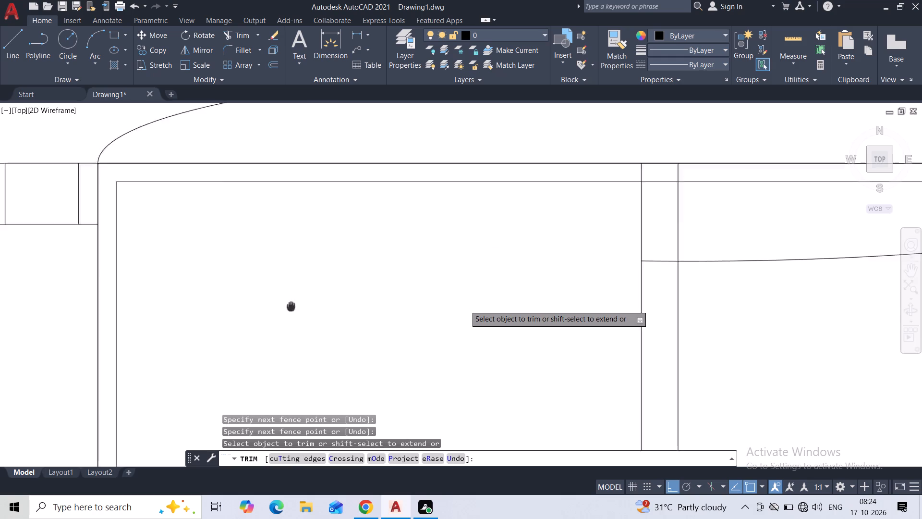
middle_click_drag(176, 306, 0, 311)
left_click_drag(291, 253, 292, 293)
left_click_drag(399, 233, 410, 300)
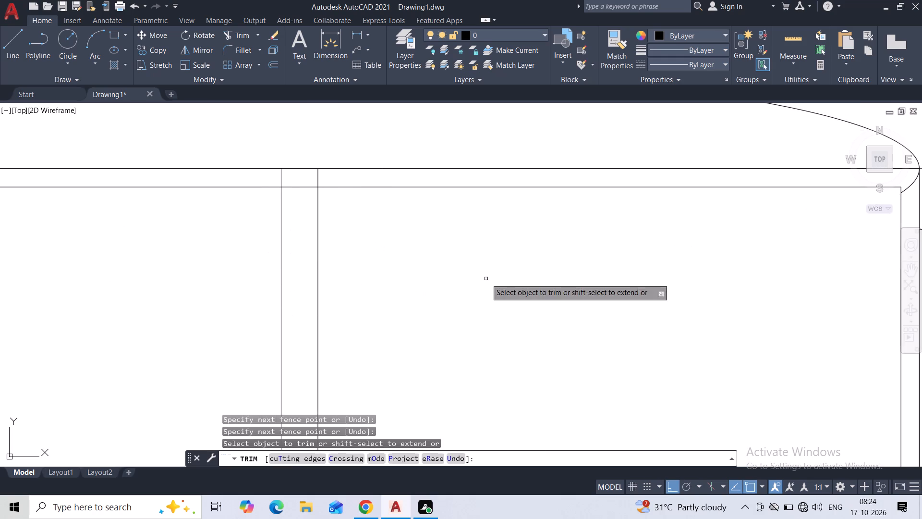
middle_click_drag(487, 281, 131, 361)
left_click_drag(548, 258, 555, 273)
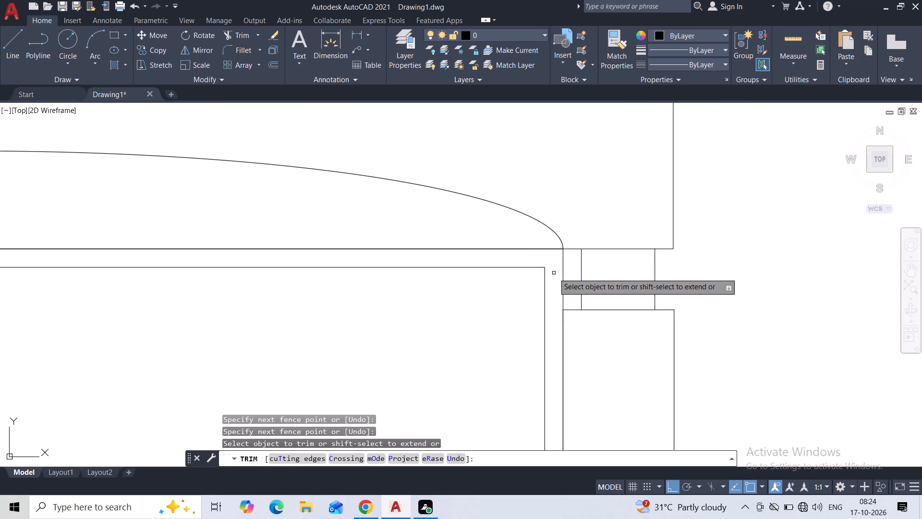
scroll(483, 292, "down", 2)
key("Escape")
Copy the arch from the left upper-floor window onto the top corners of the right upper-floor window's frame.
scroll(471, 235, "down", 3)
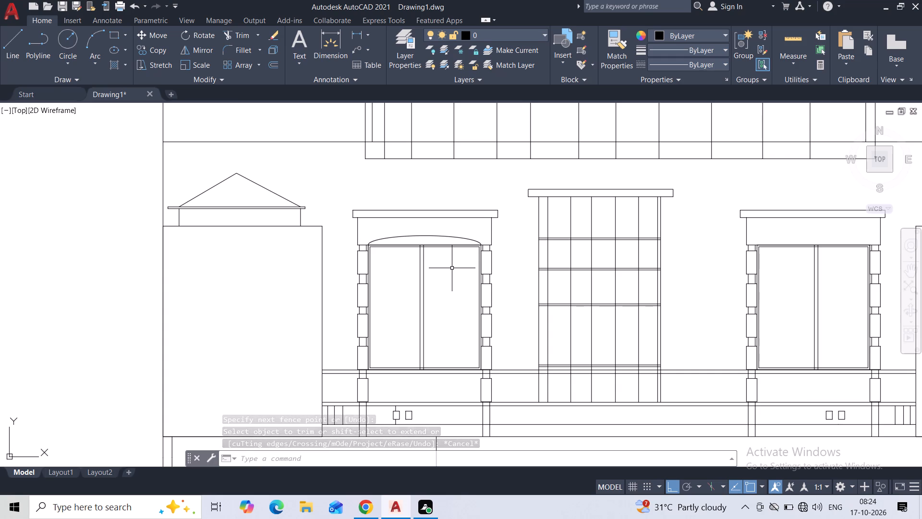
left_click(458, 236)
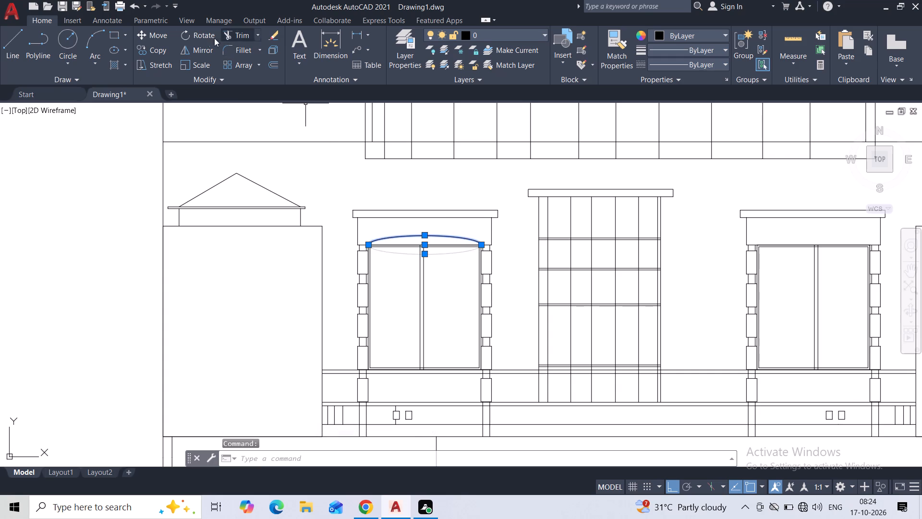
left_click(160, 48)
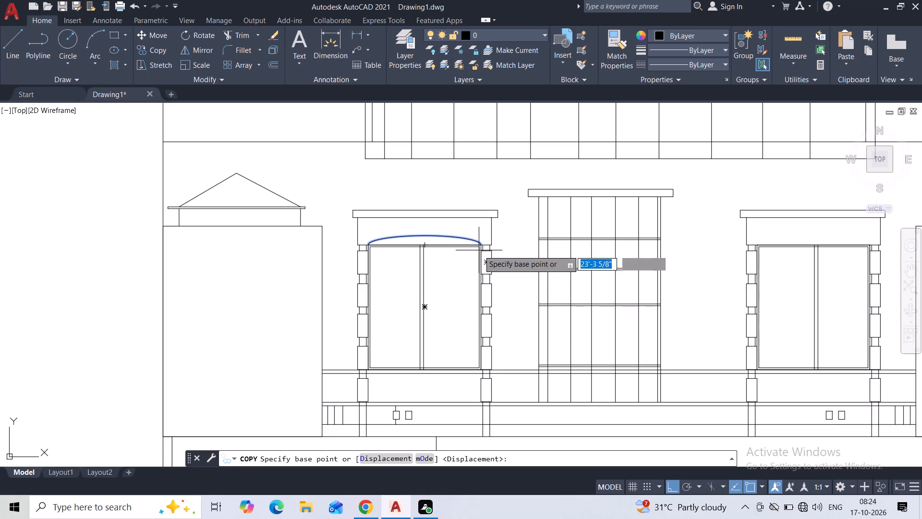
scroll(481, 245, "up", 3)
left_click(474, 245)
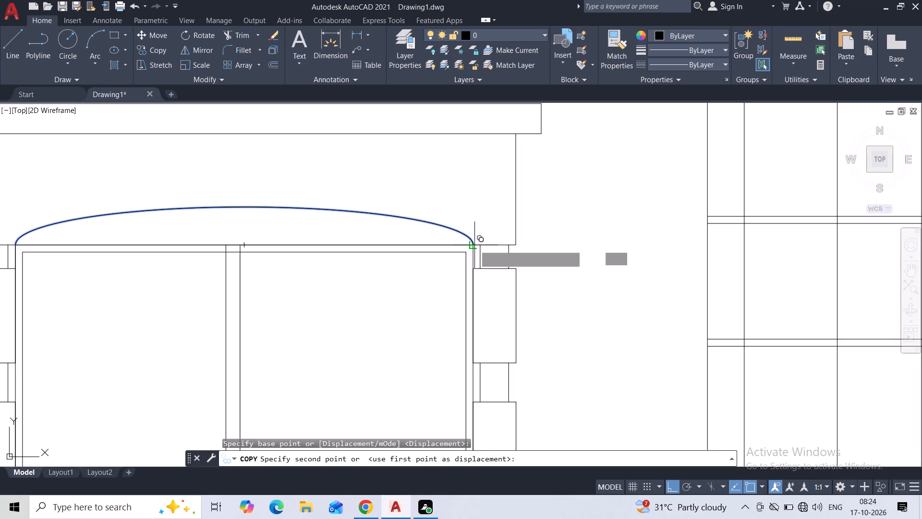
middle_click_drag(586, 248, 2, 287)
scroll(434, 259, "down", 4)
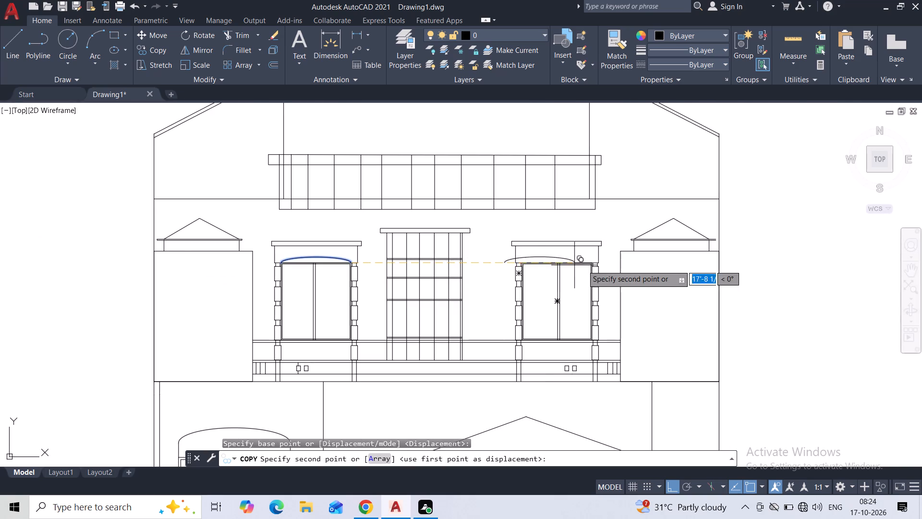
scroll(582, 265, "up", 4)
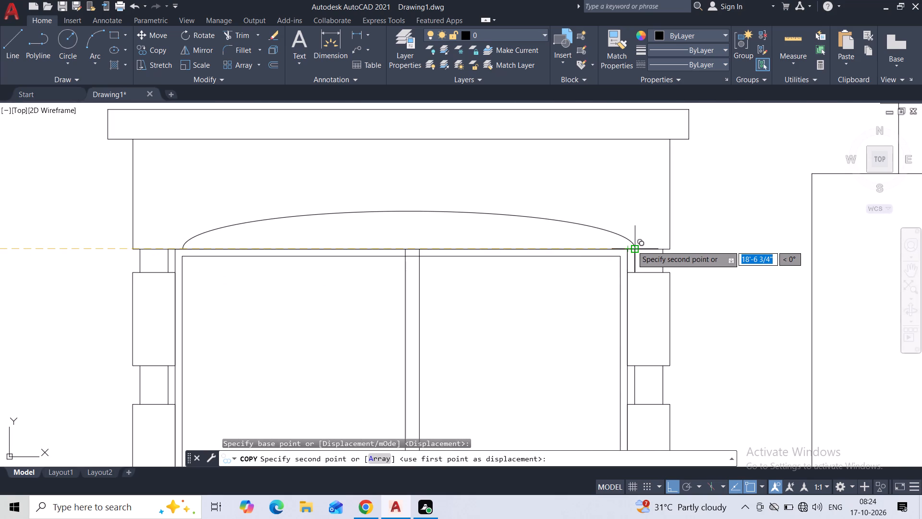
left_click(624, 247)
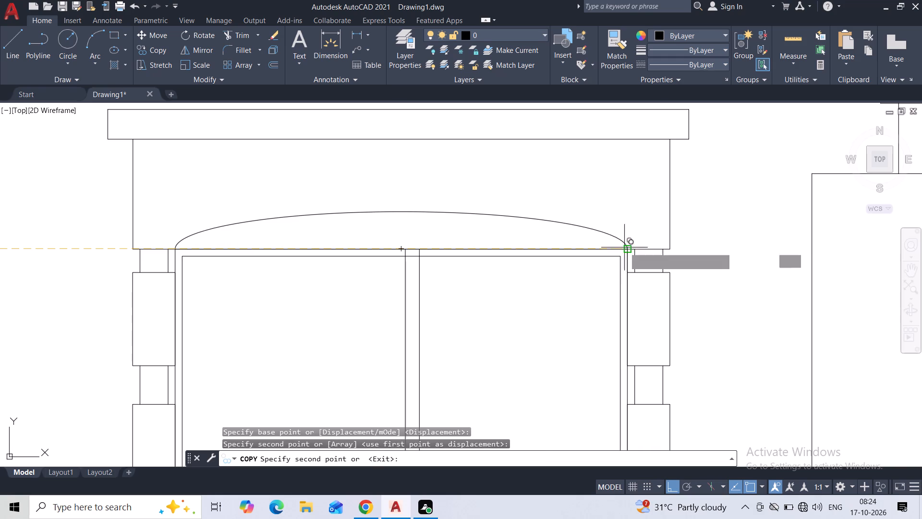
key("Escape")
Draw a small upright rectangle about 1' wide in the left gable wall, with its base on the horizontal line.
scroll(516, 280, "down", 4)
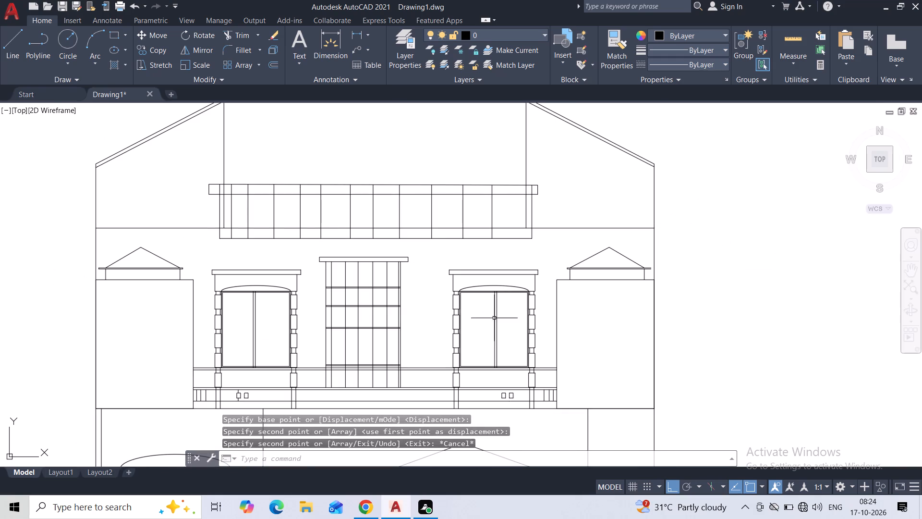
scroll(433, 318, "down", 1)
middle_click_drag(430, 320, 422, 267)
scroll(422, 267, "down", 1)
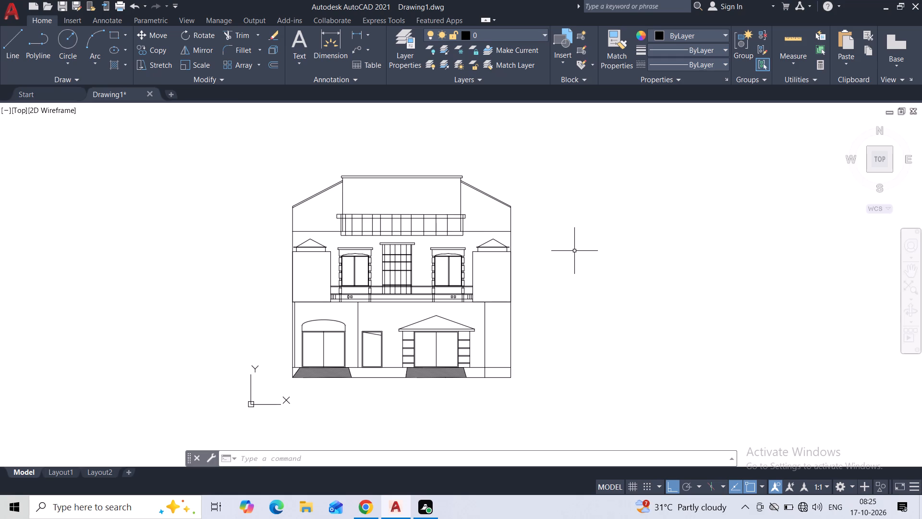
left_click(110, 31)
scroll(297, 227, "up", 3)
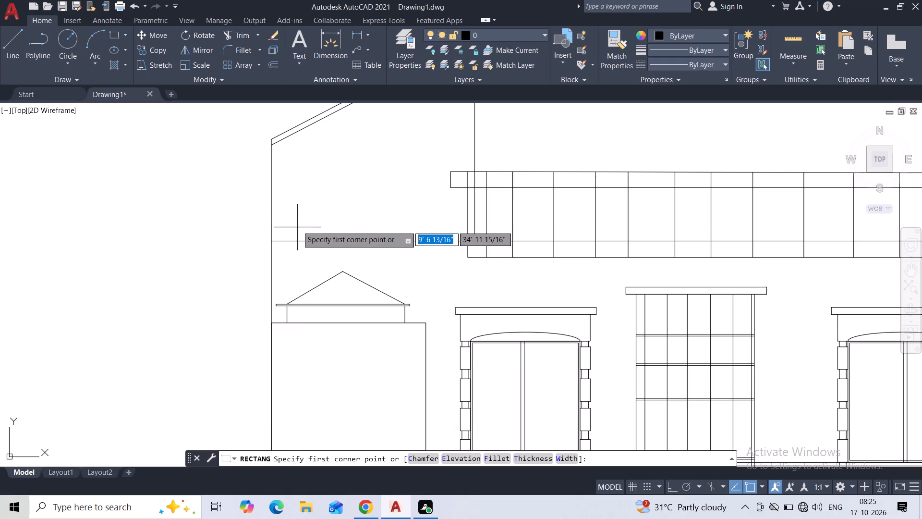
left_click(292, 210)
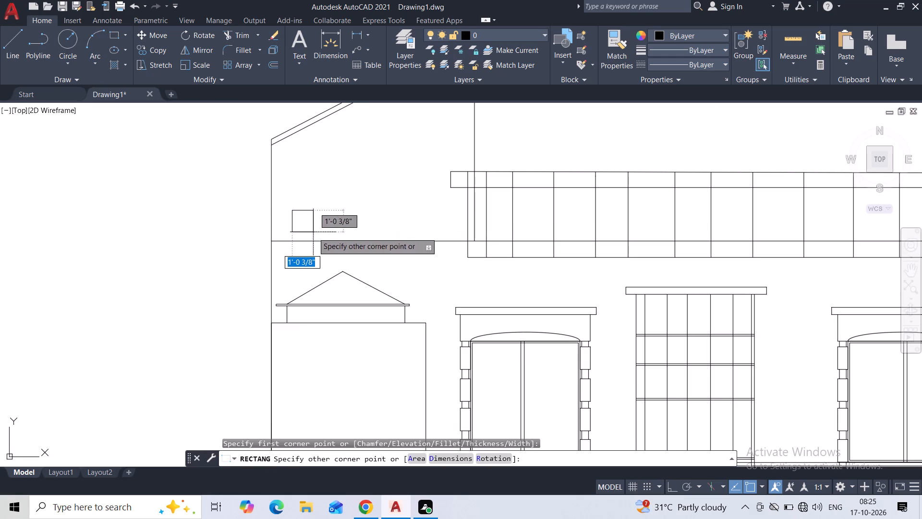
left_click(312, 235)
key("Escape")
Move the small rectangle slightly upward, clear of the horizontal line in the left gable wall.
left_click(319, 221)
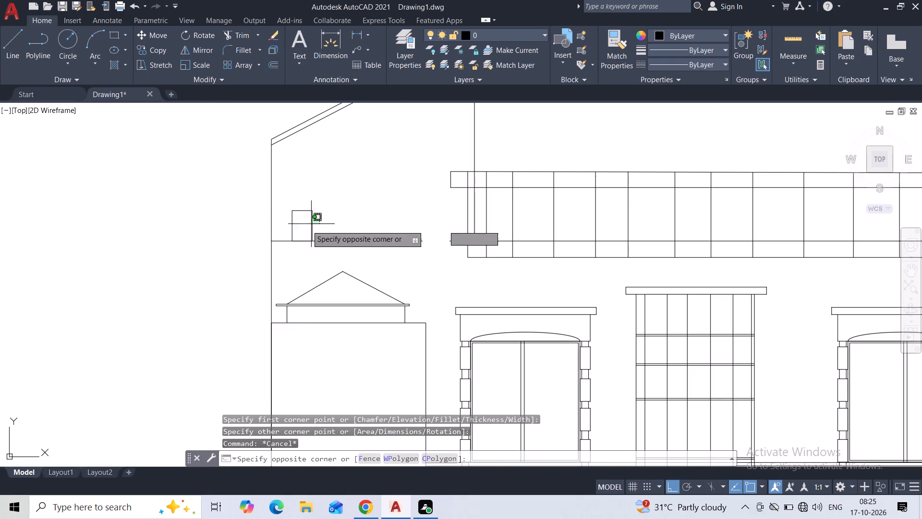
left_click(291, 228)
left_click(154, 33)
scroll(291, 177, "up", 2)
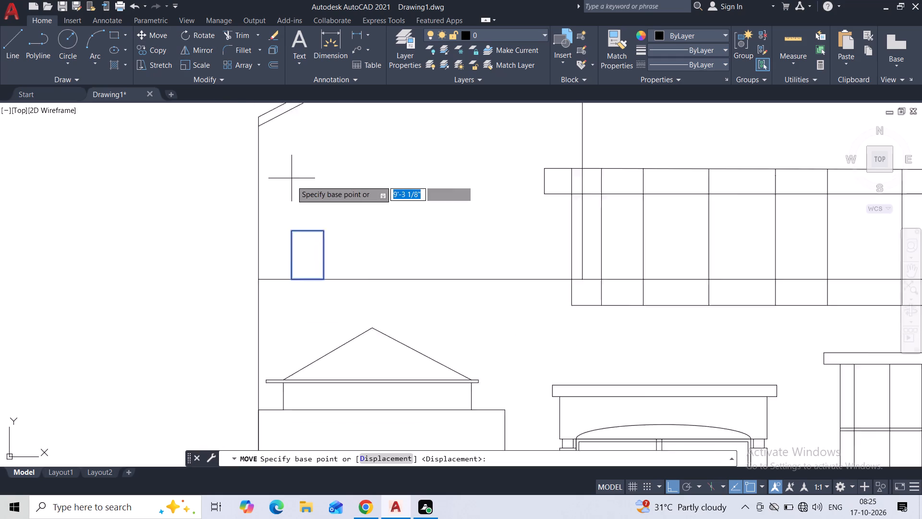
left_click(312, 259)
left_click(312, 249)
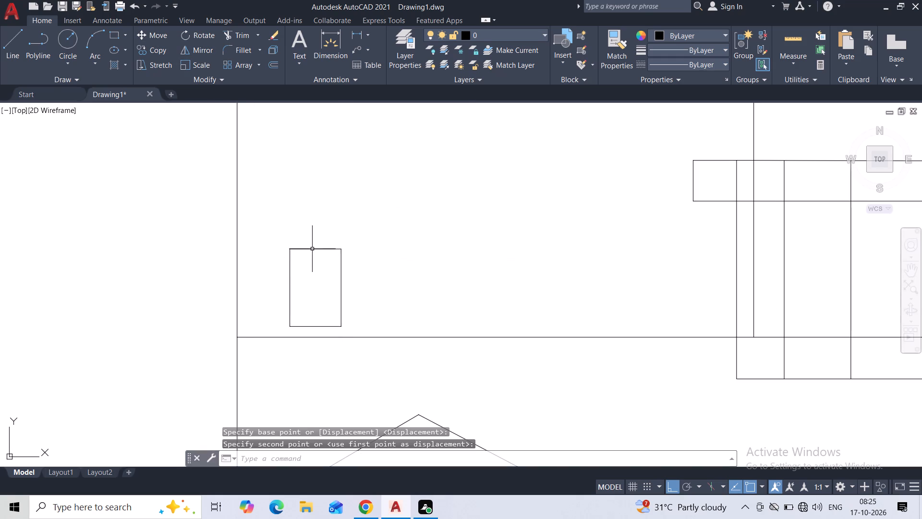
Copy the small rectangle horizontally toward the central bay to make a pair in the left gable wall.
left_click(364, 251)
left_click(271, 279)
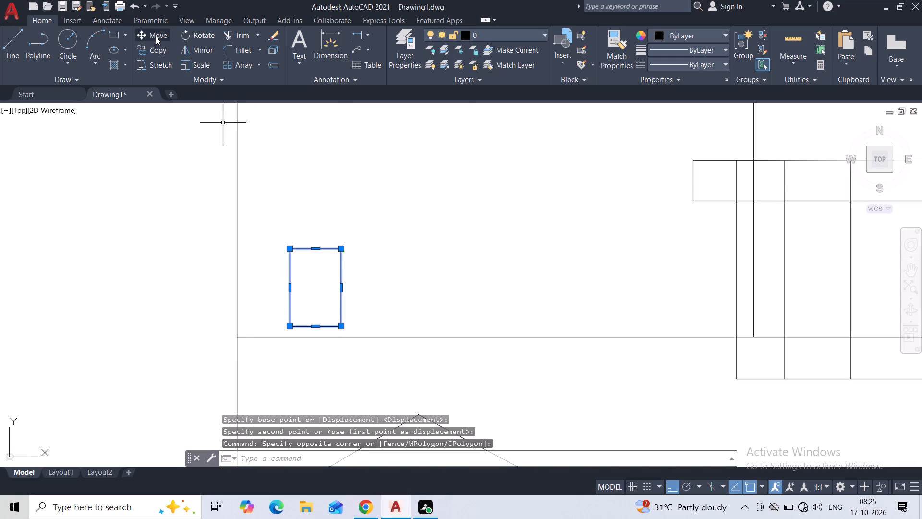
left_click(153, 48)
left_click(288, 252)
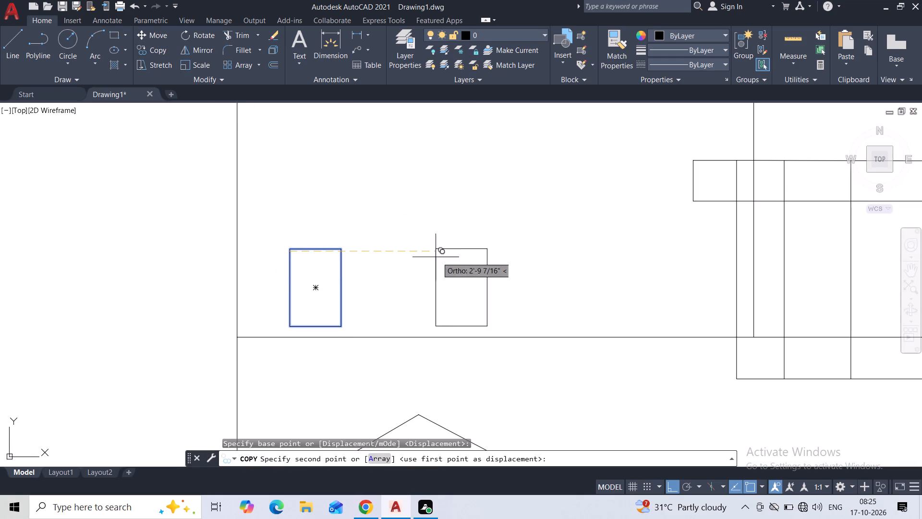
left_click(479, 258)
key("Escape")
Copy the inner small rectangle twice at the same height into the right gable wall, above the roofed side block.
scroll(465, 229, "down", 4)
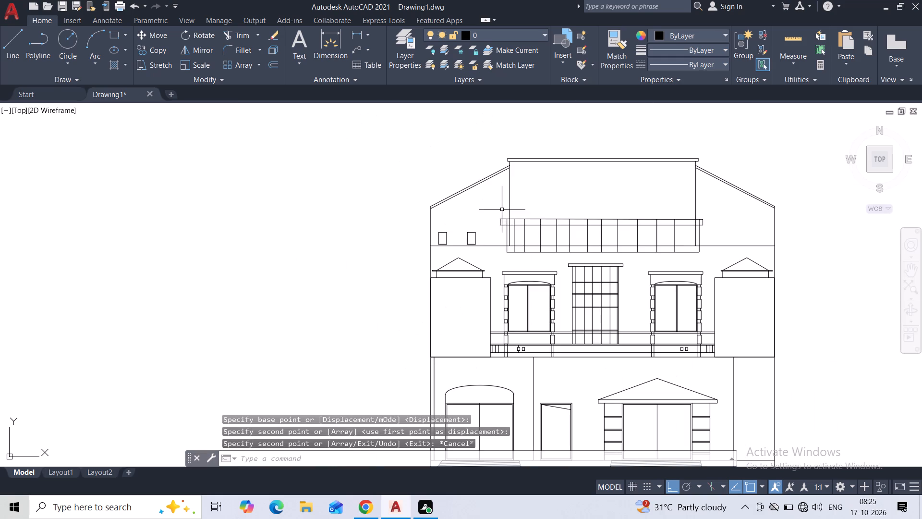
left_click(476, 235)
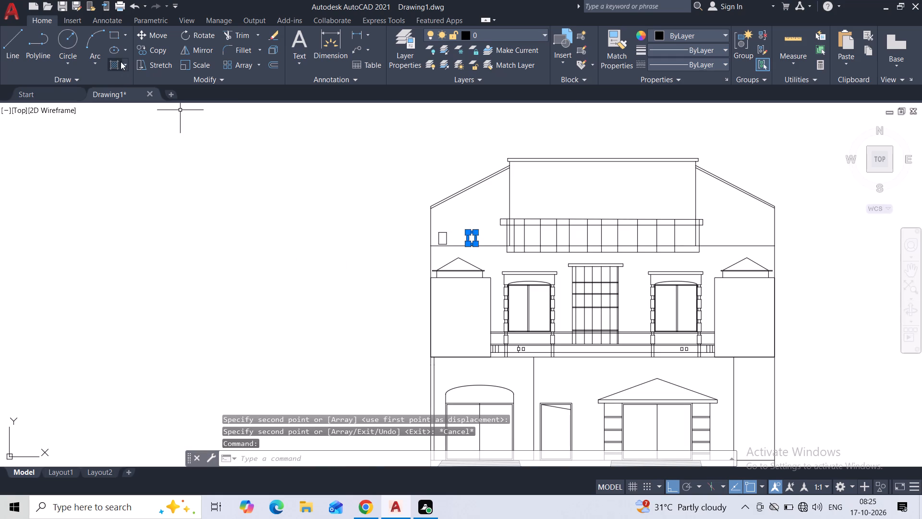
left_click(137, 50)
scroll(459, 244, "up", 2)
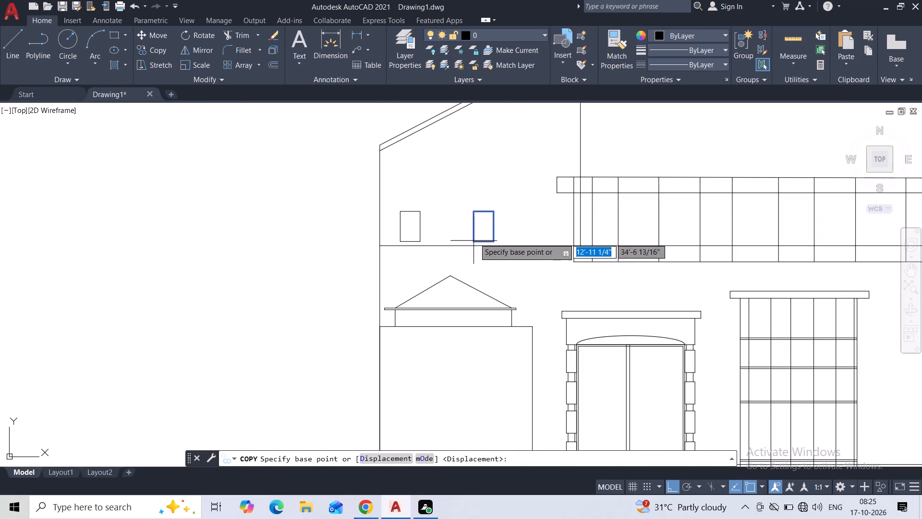
left_click(471, 207)
middle_click_drag(586, 207, 3, 222)
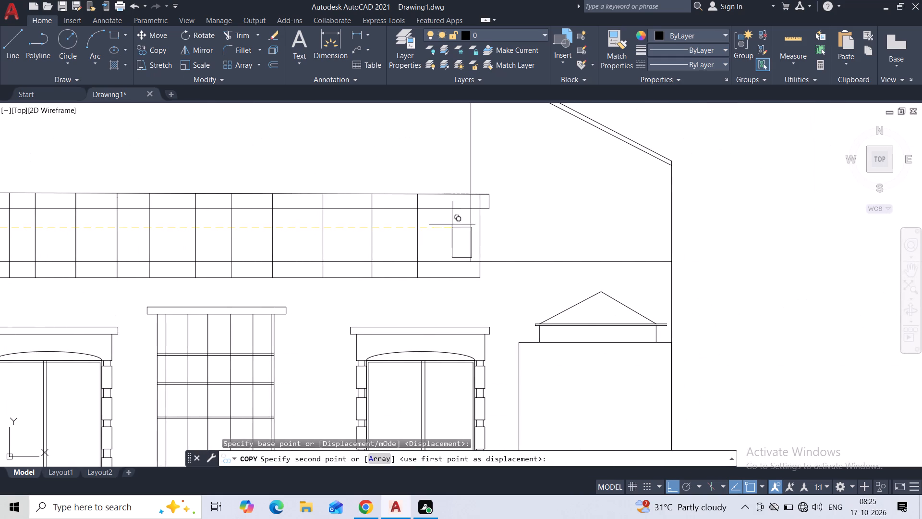
left_click(557, 225)
left_click(621, 225)
key("Escape")
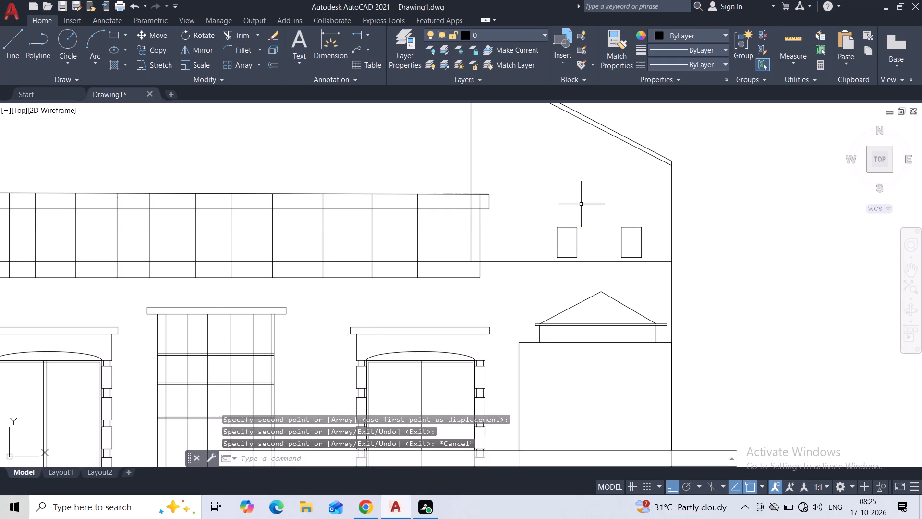
Draw a narrow upright rectangle about 7" wide across the lower edge of the railing band, above the central gridded window.
scroll(581, 204, "down", 4)
scroll(619, 229, "up", 1)
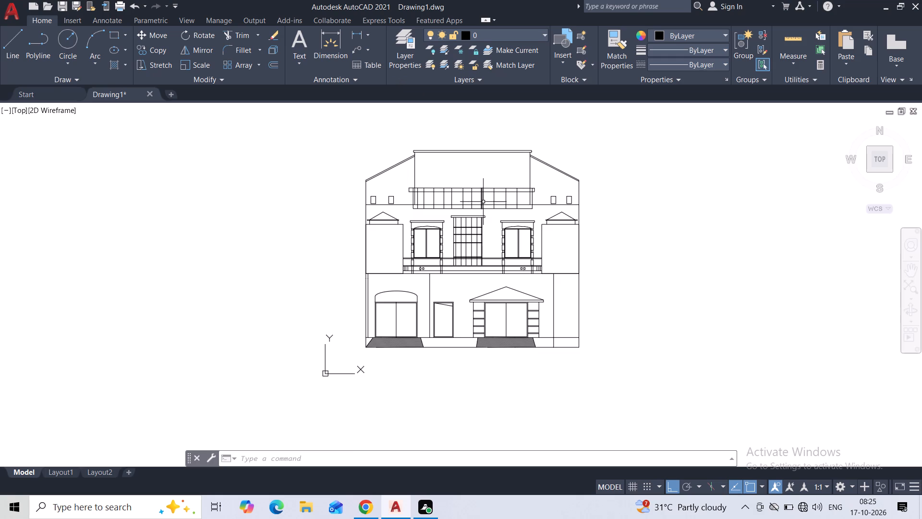
scroll(478, 207, "up", 4)
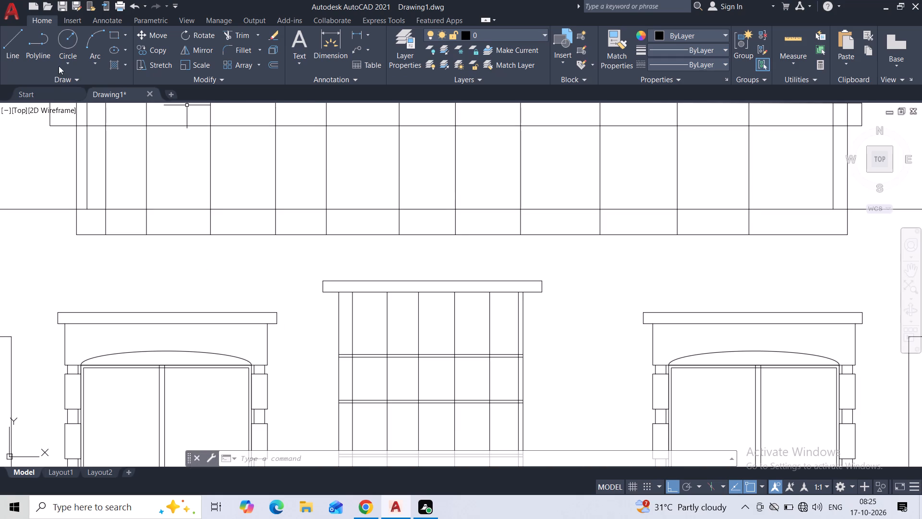
left_click(115, 35)
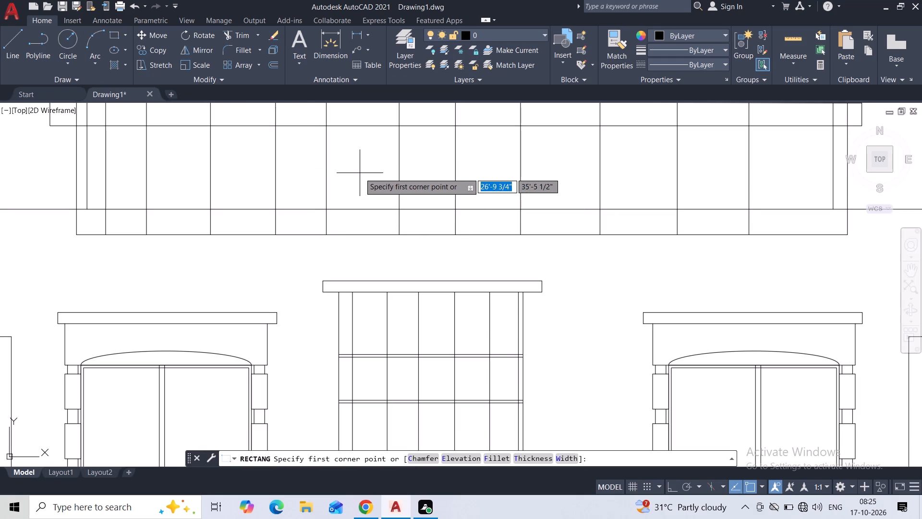
left_click(354, 177)
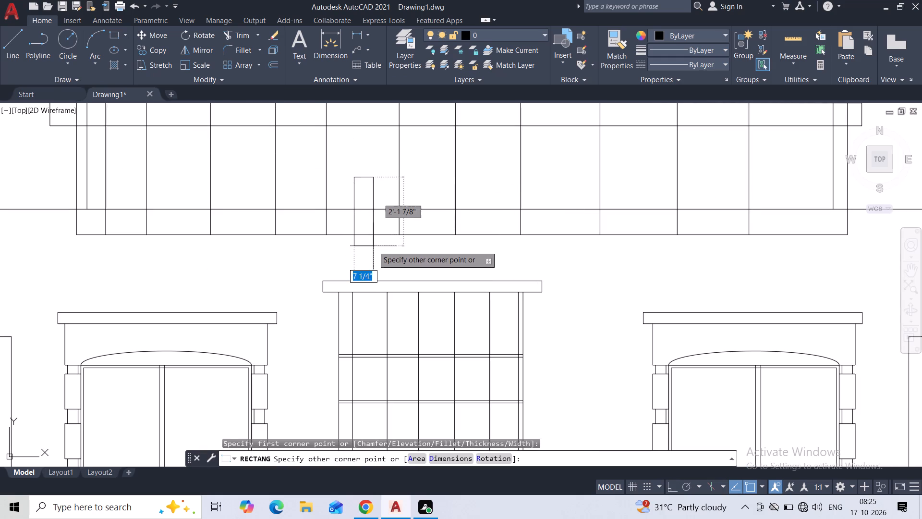
left_click(373, 257)
Copy the narrow rectangle horizontally twice at about 2' spacing to make a row of three above the central window.
left_click(370, 170)
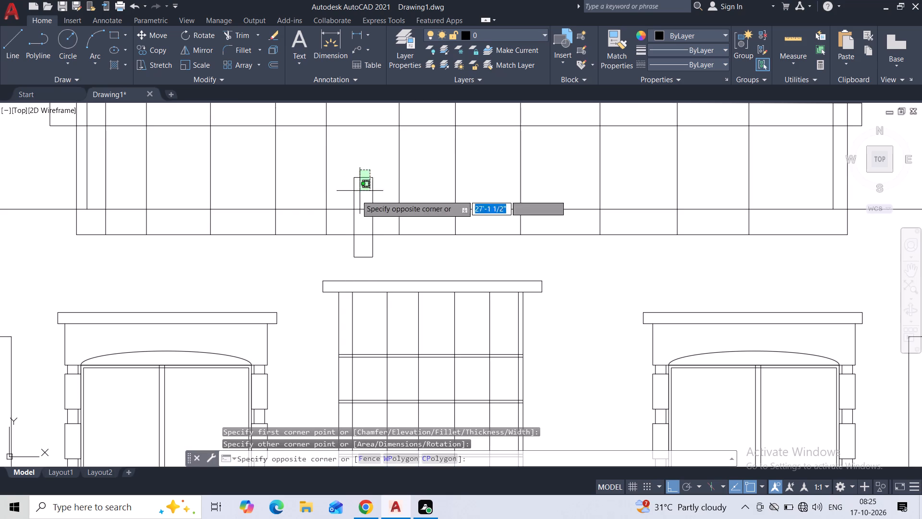
left_click(353, 199)
left_click(151, 51)
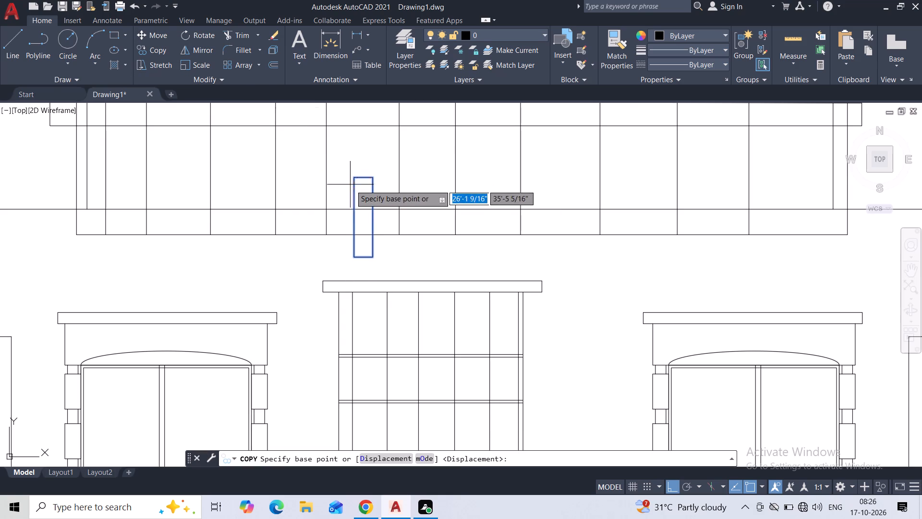
left_click(362, 177)
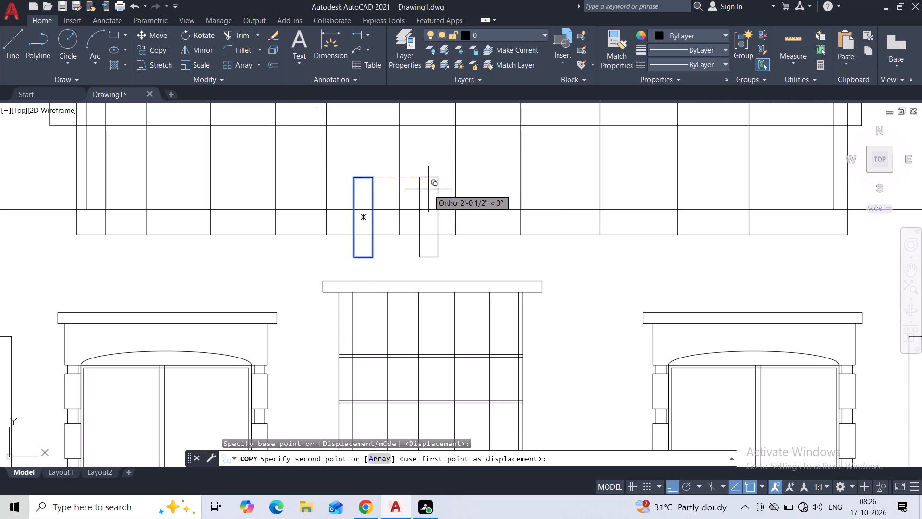
left_click(428, 189)
left_click(494, 191)
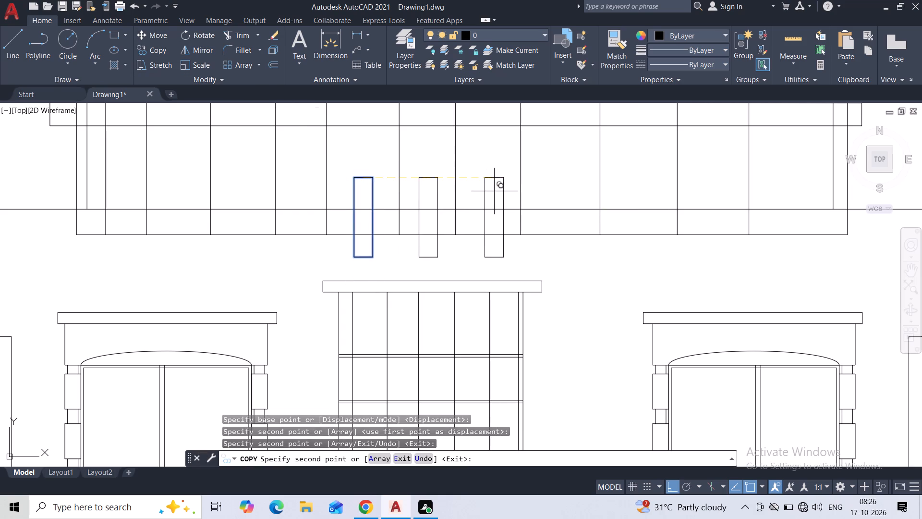
key("Escape")
Add the multiline text "FRONT ELEVATION" below the building with a text height of 13".
scroll(516, 224, "down", 2)
scroll(555, 223, "down", 1)
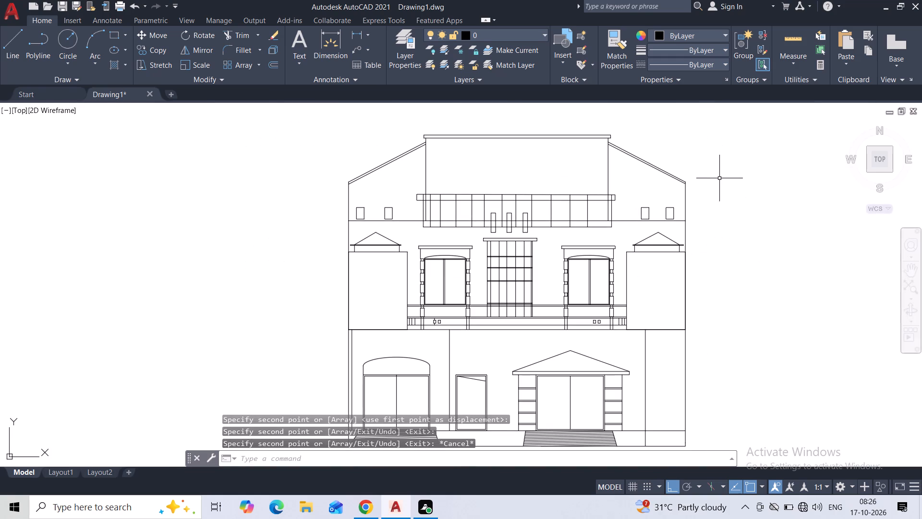
middle_click_drag(720, 178, 711, 191)
scroll(710, 191, "down", 1)
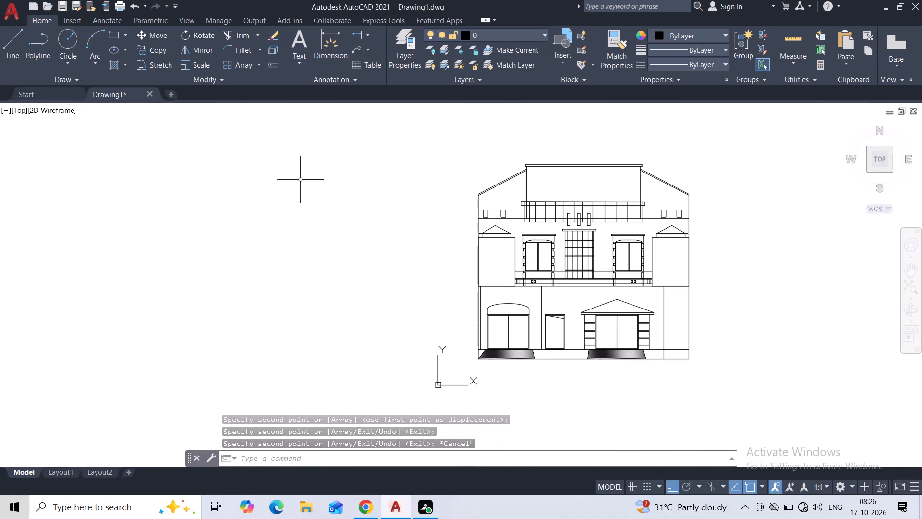
left_click(305, 64)
left_click(308, 85)
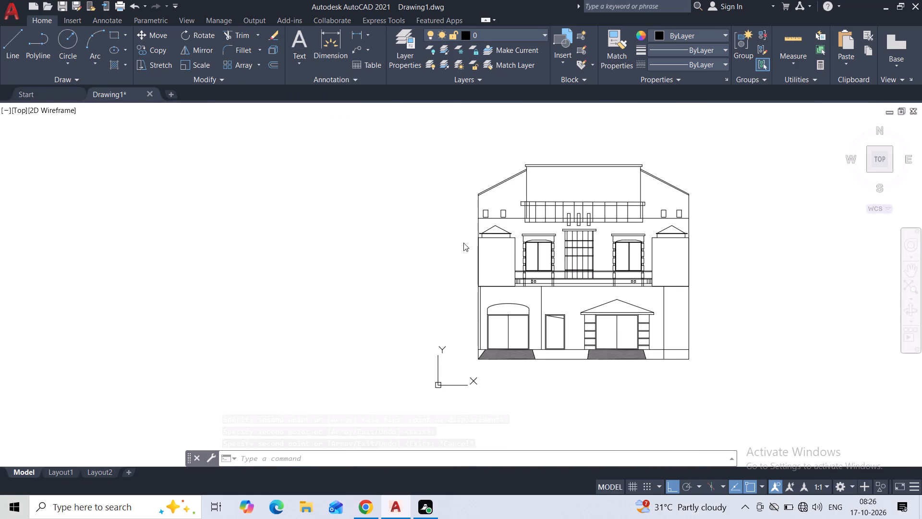
left_click(564, 378)
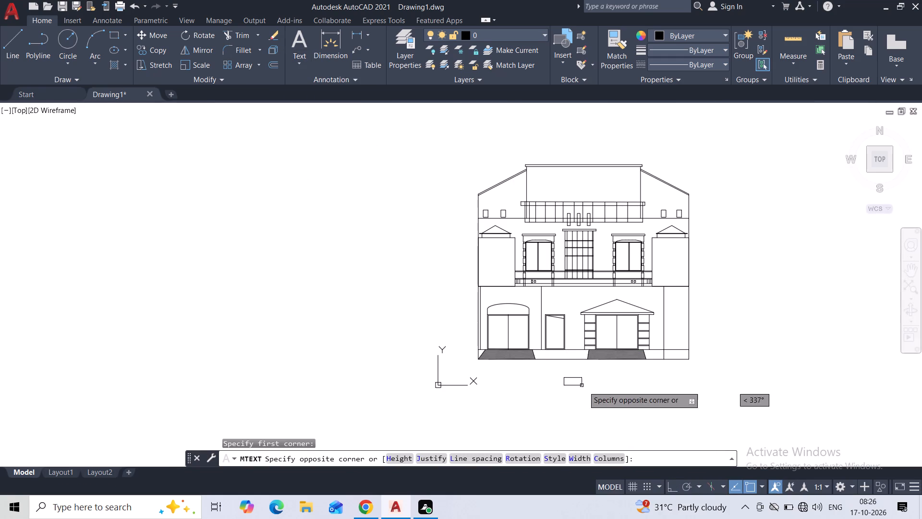
left_click(626, 399)
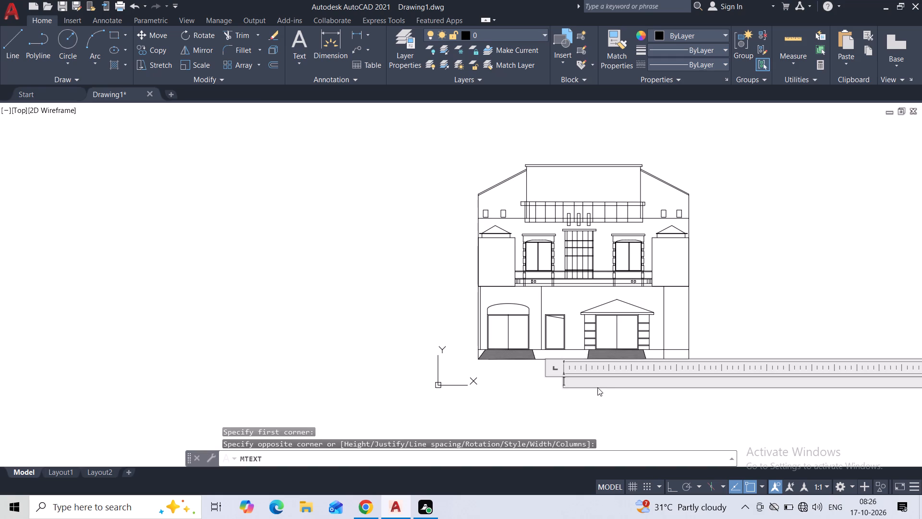
left_click(156, 49)
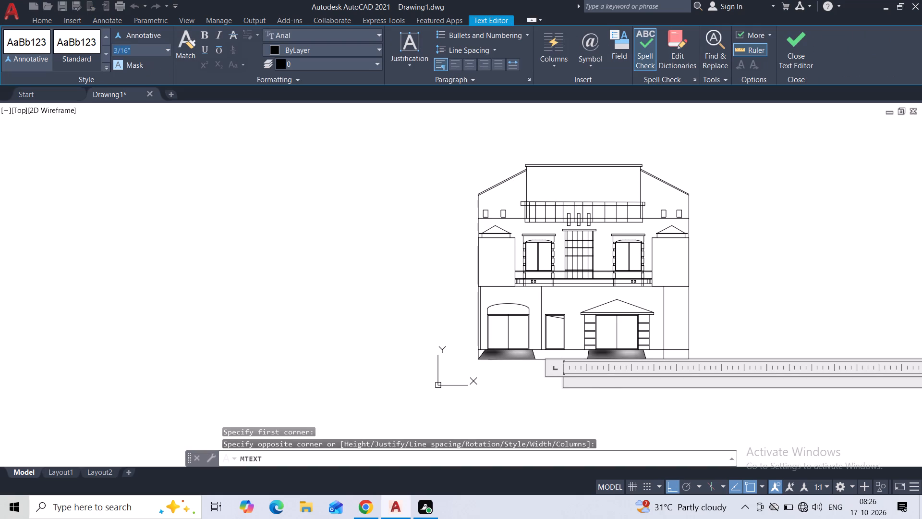
key("BackSpace")
type("13")
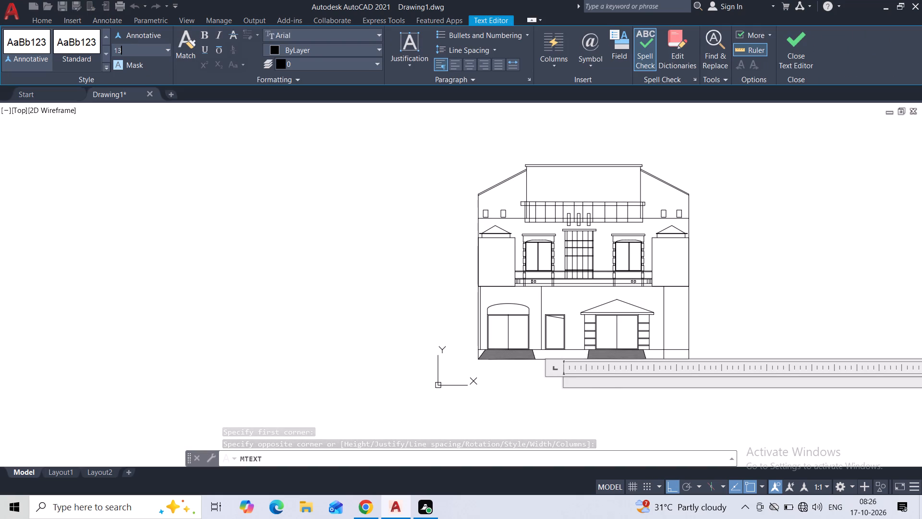
key("shift+quotedbl")
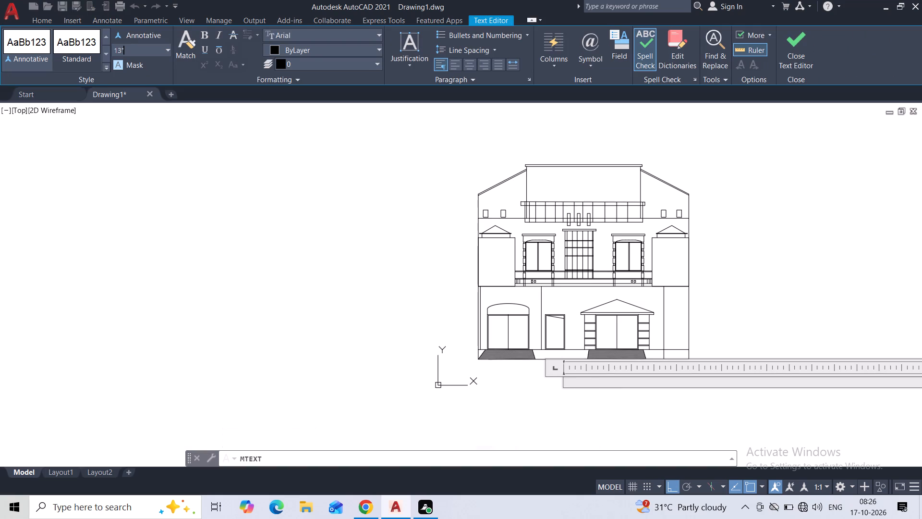
key("Return")
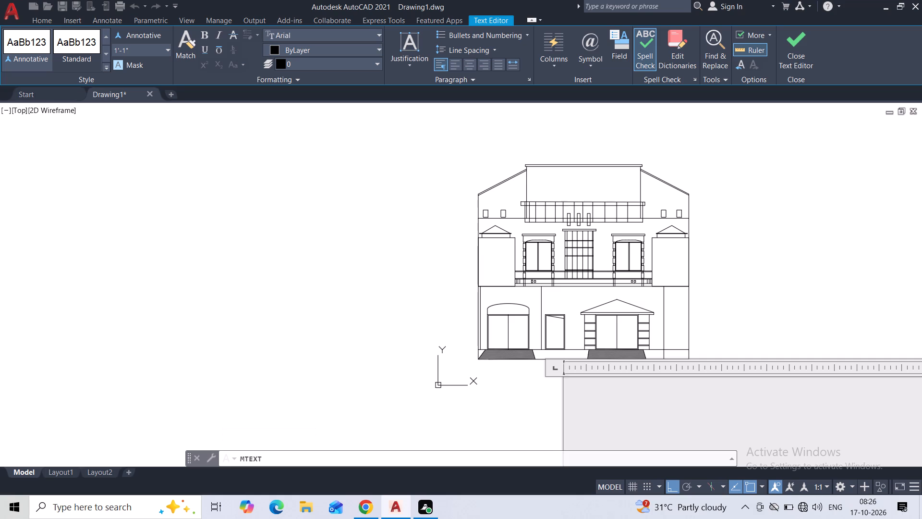
type("FRONT ELE")
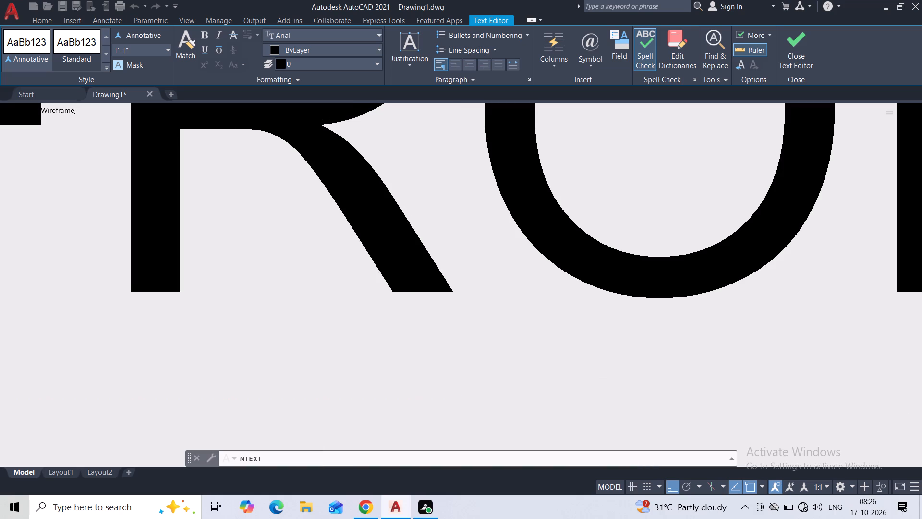
type("VATION")
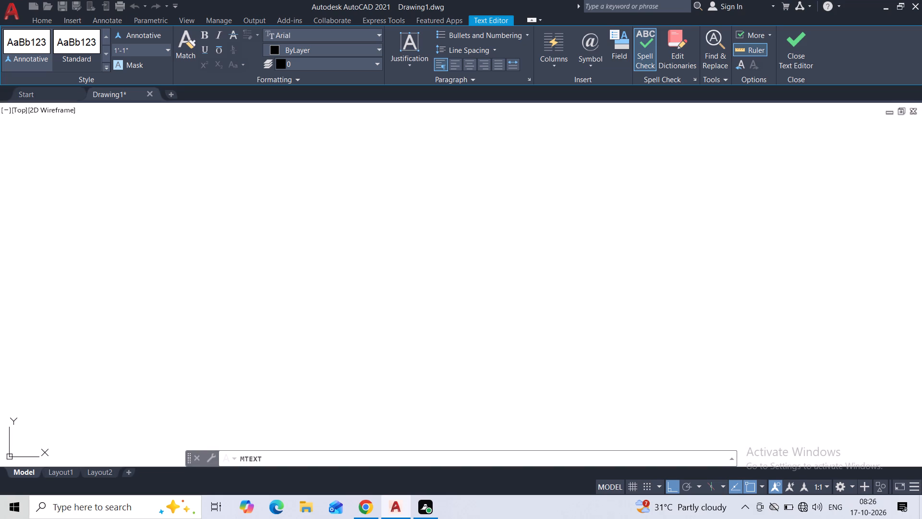
left_click(788, 53)
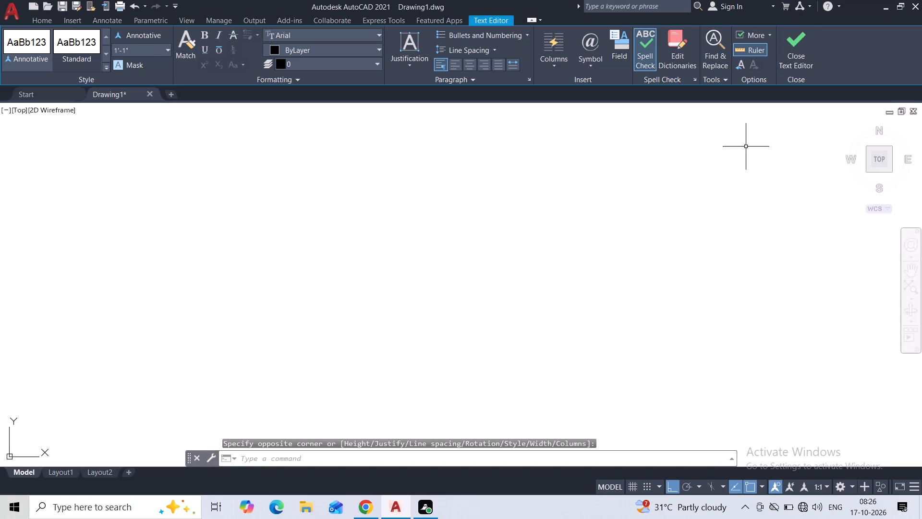
Examine the new title text and its placement beneath the whole elevation.
scroll(512, 296, "down", 6)
scroll(579, 280, "up", 4)
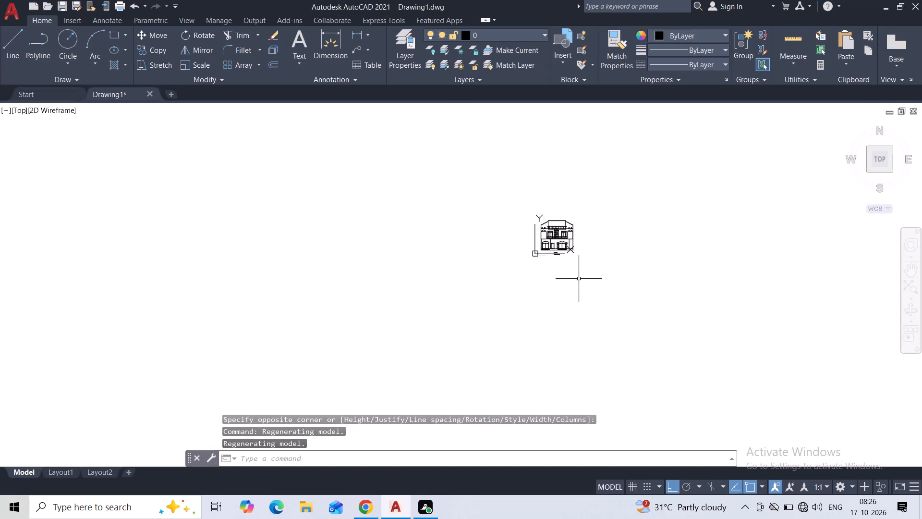
scroll(527, 219, "up", 1)
middle_click_drag(527, 222, 516, 281)
scroll(509, 277, "up", 3)
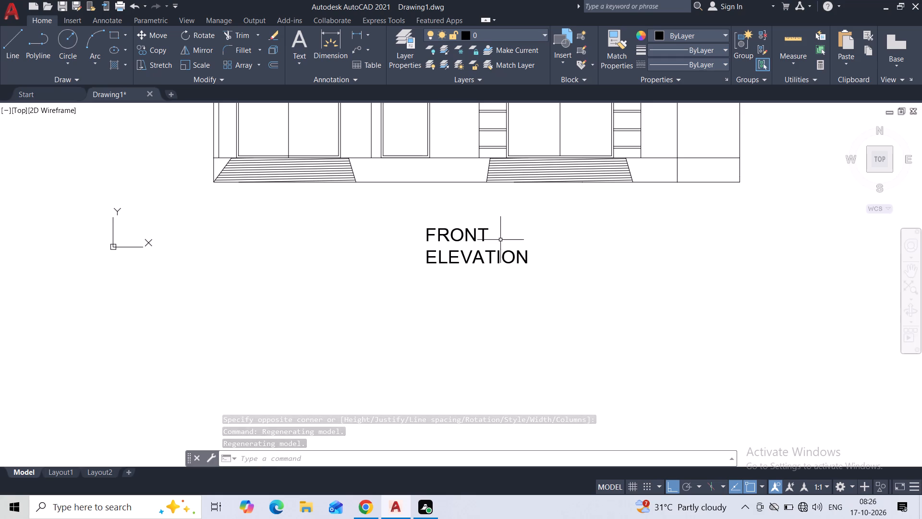
middle_click_drag(503, 235, 489, 288)
scroll(489, 287, "down", 2)
middle_click_drag(690, 185, 676, 216)
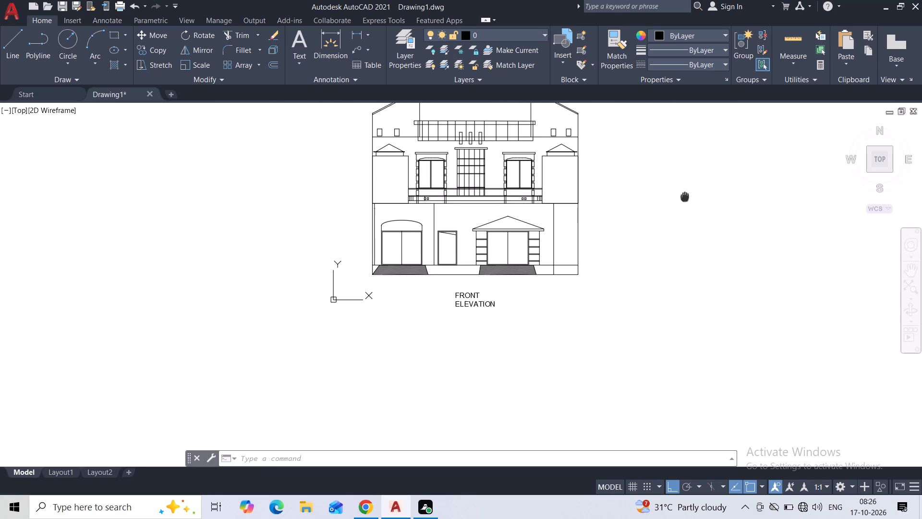
middle_click_drag(676, 216, 672, 268)
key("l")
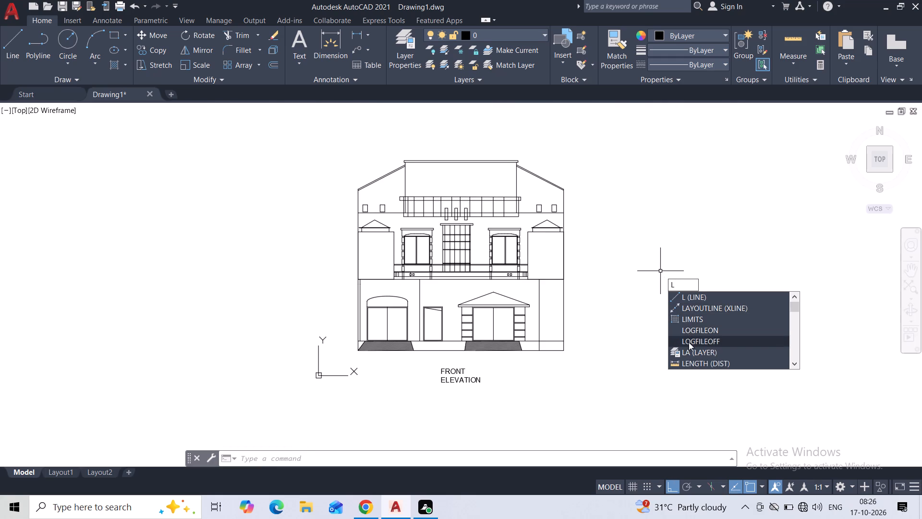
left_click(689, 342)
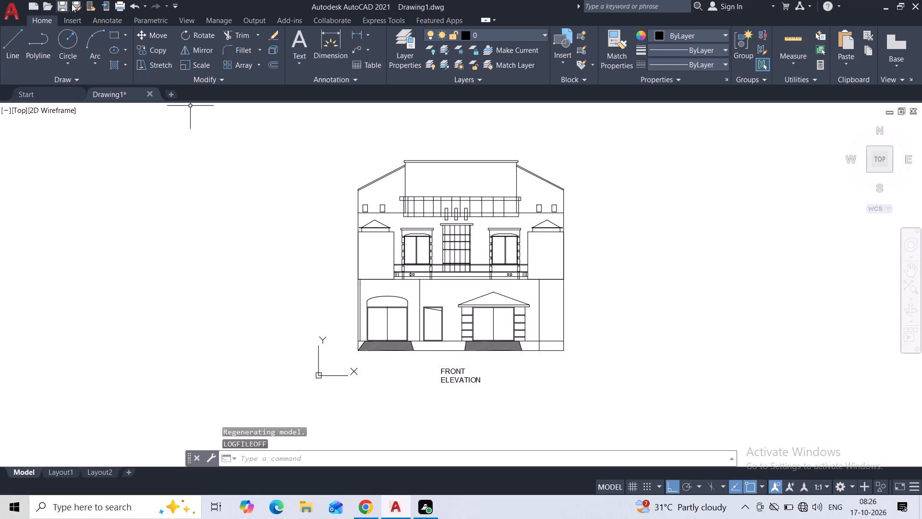
Save the drawing as Drawing17 in the ortho folder, in AutoCAD 2018 Drawing format.
left_click(73, 5)
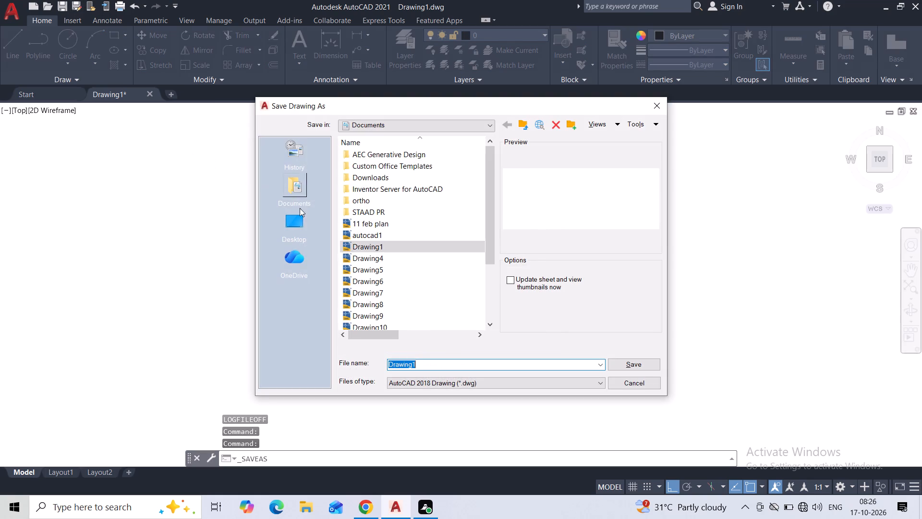
double_click(371, 206)
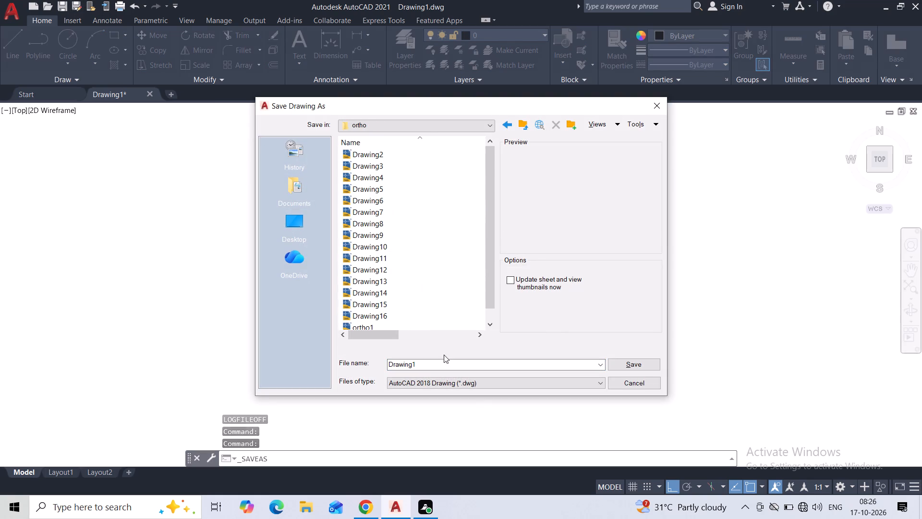
triple_click(436, 362)
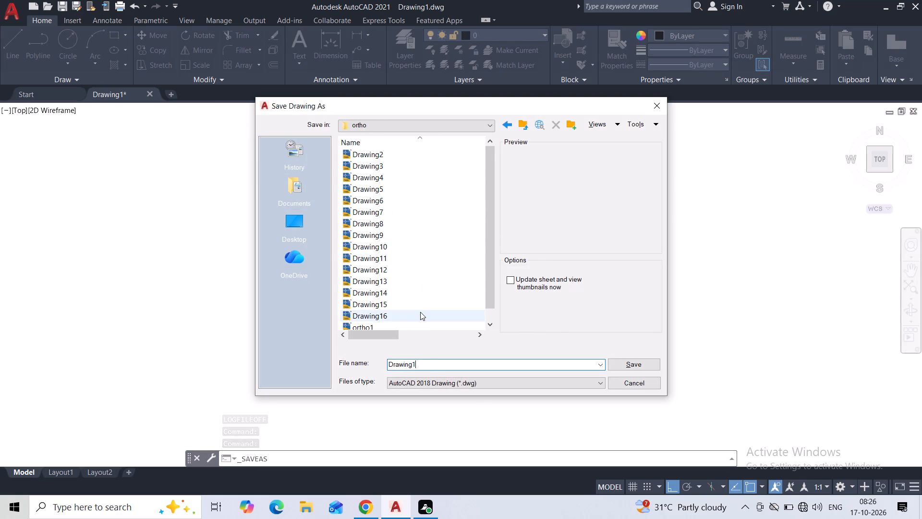
key("7")
key("Return")
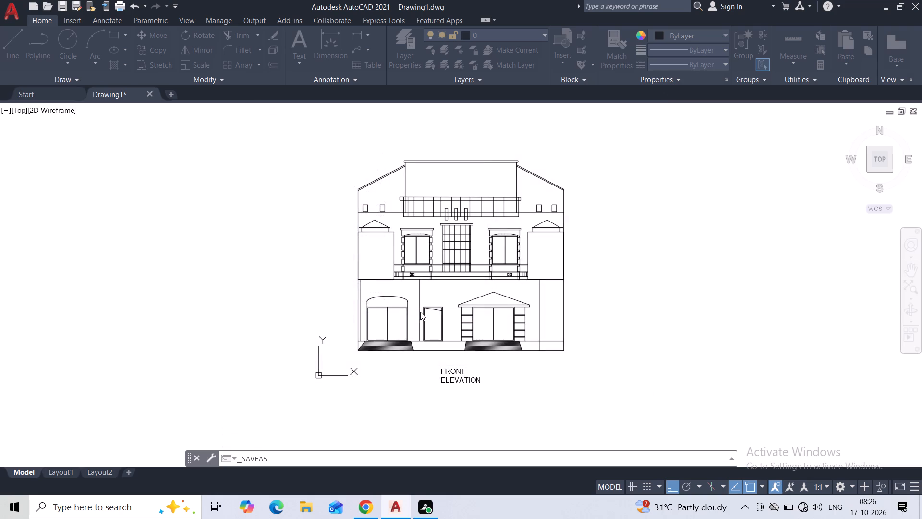
Set up a plot with the previous plot settings and a plot window around the elevation and its title.
left_click(120, 9)
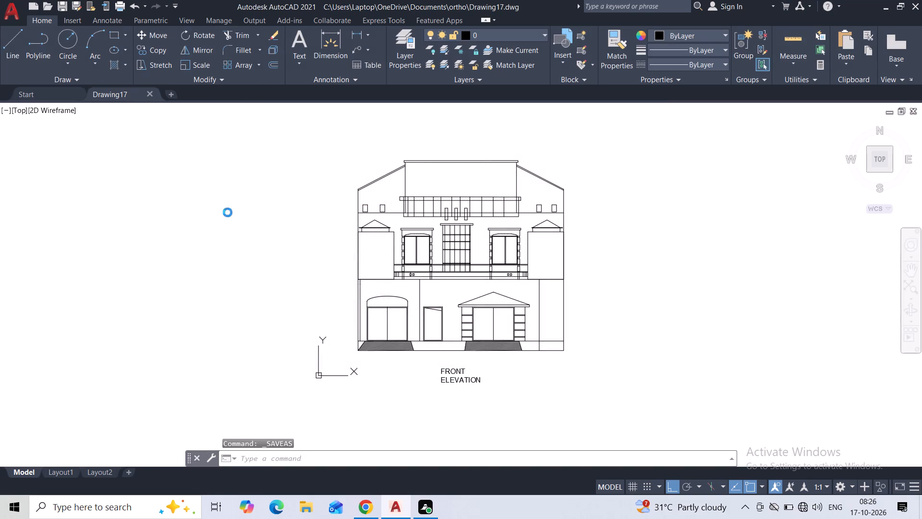
left_click(343, 125)
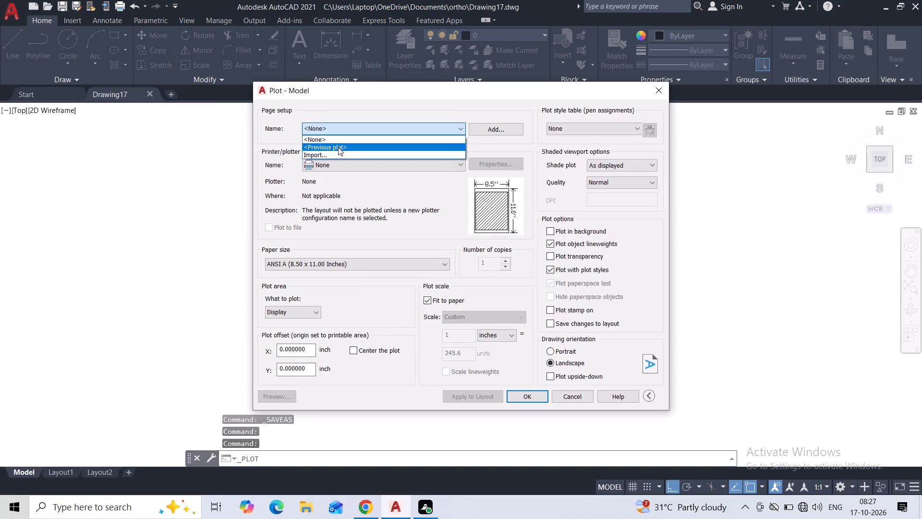
left_click(338, 147)
left_click(352, 309)
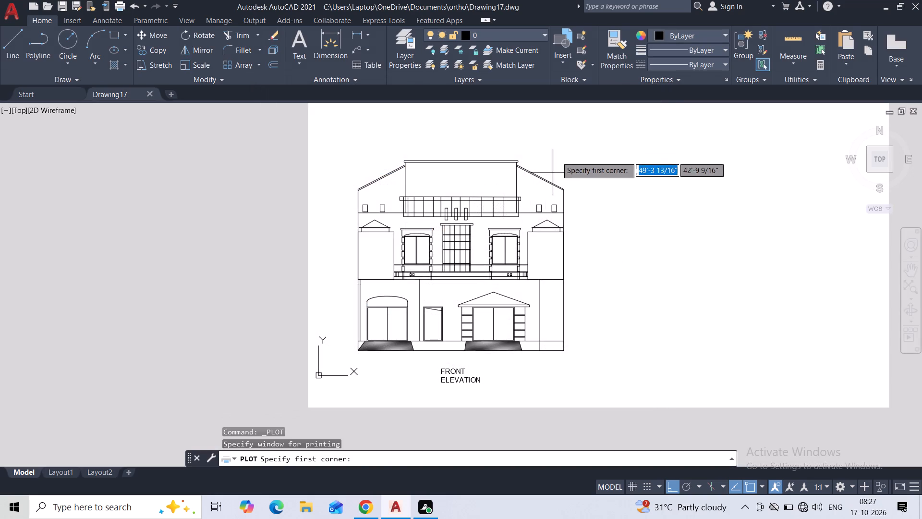
left_click(588, 142)
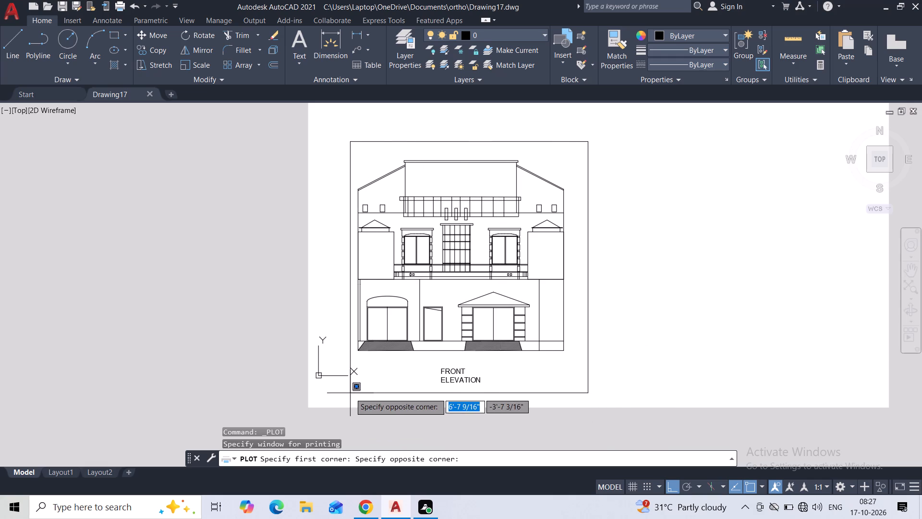
left_click(341, 395)
Preview the plot of the elevation, and return to the plot settings.
left_click(277, 395)
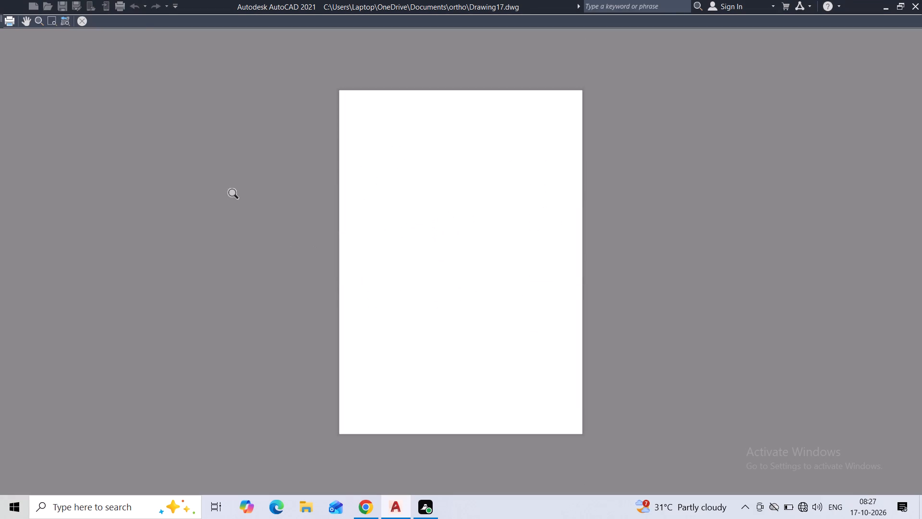
left_click(81, 18)
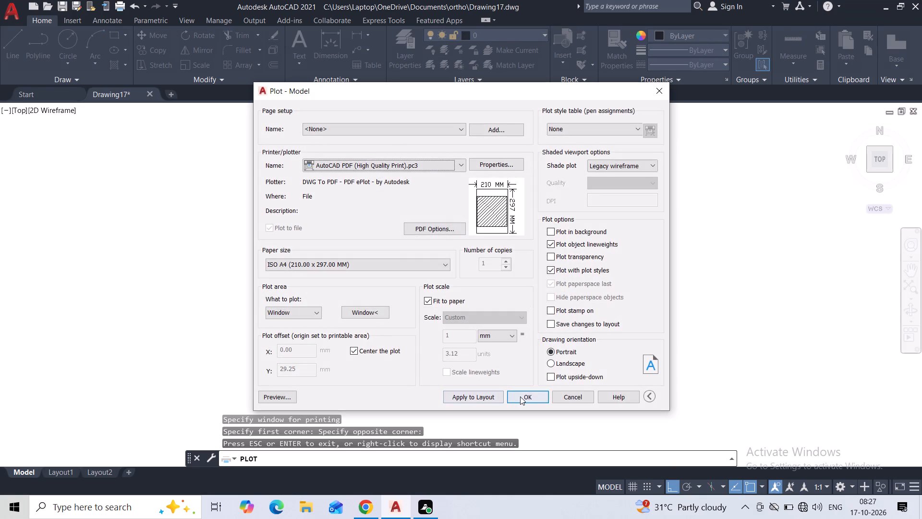
Plot the windowed elevation to a PDF file on ISO A4 portrait with AutoCAD PDF (High Quality Print).pc3.
left_click(520, 396)
left_click(621, 364)
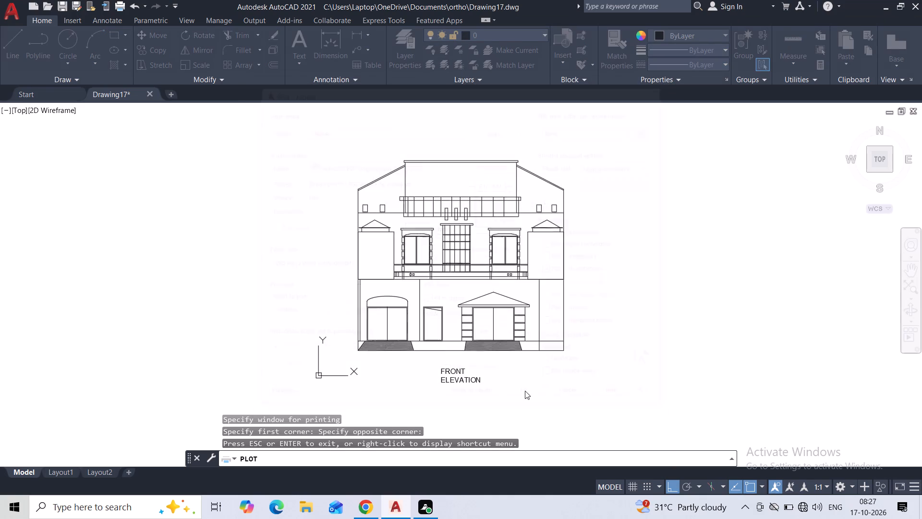